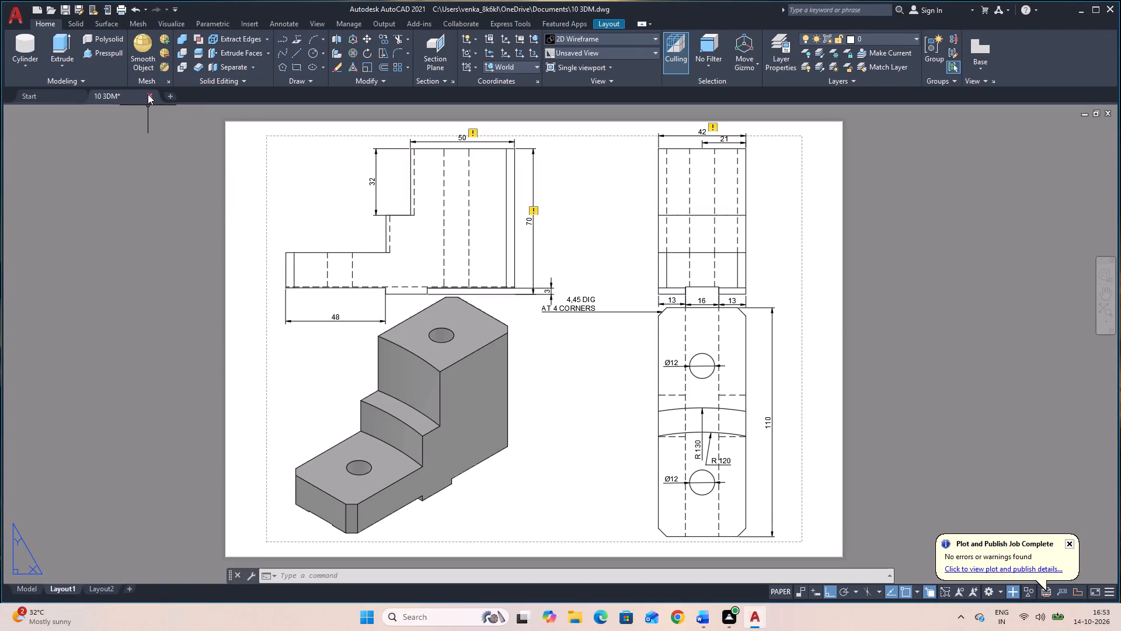
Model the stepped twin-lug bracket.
Close the 10 3DM drawing and start a new blank drawing.
click(148, 95)
click(587, 328)
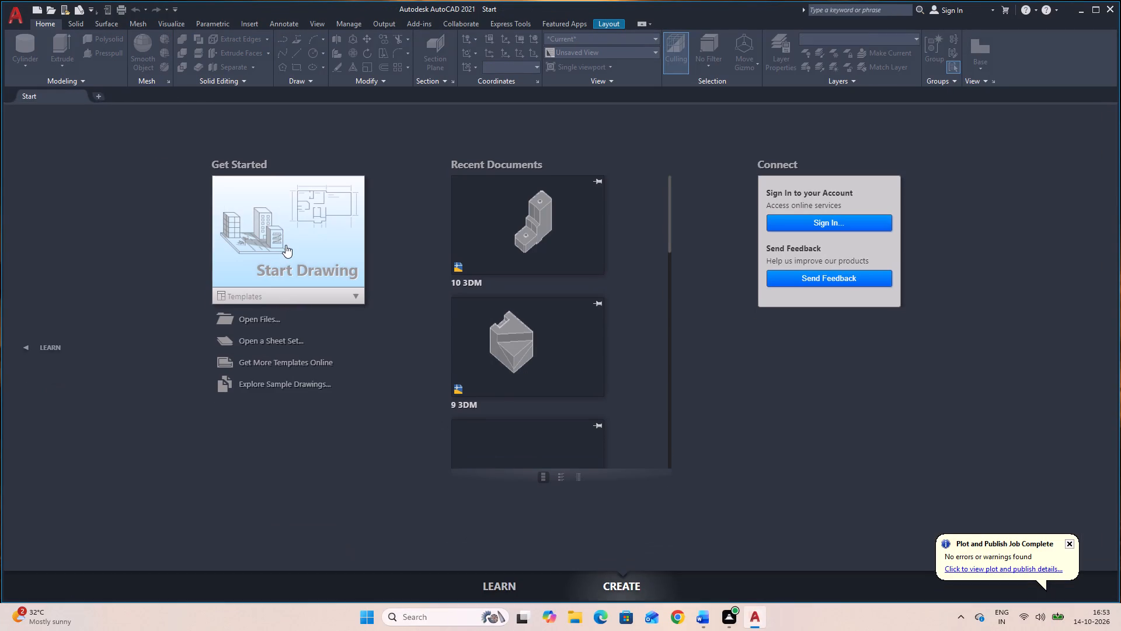
click(290, 244)
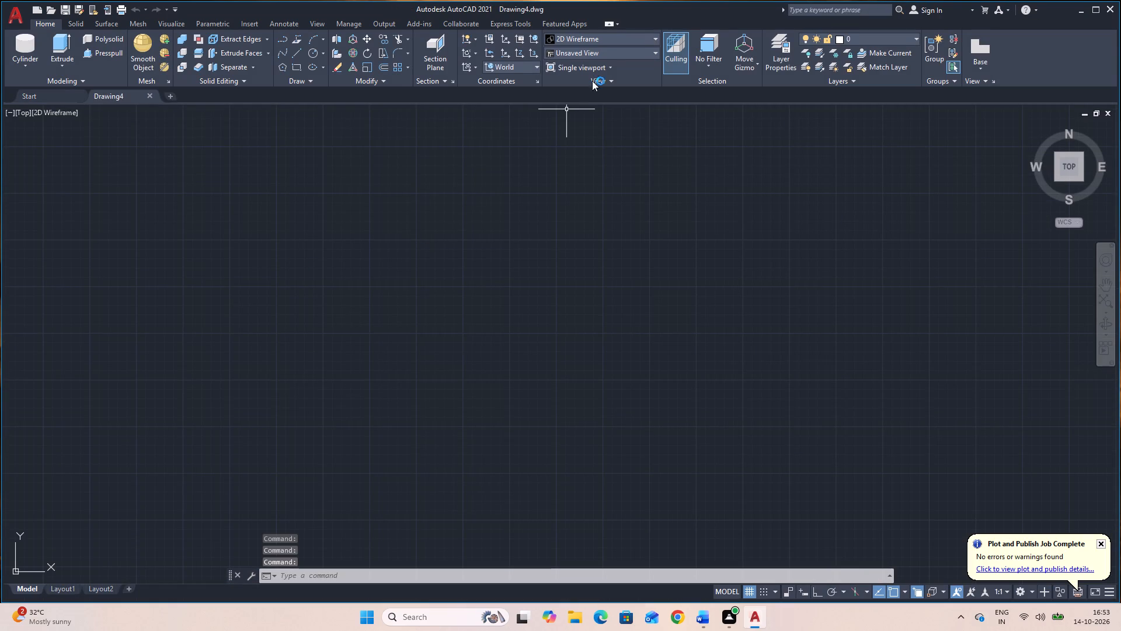
Set the visual style to Shaded with edges and the view to SE Isometric.
click(600, 39)
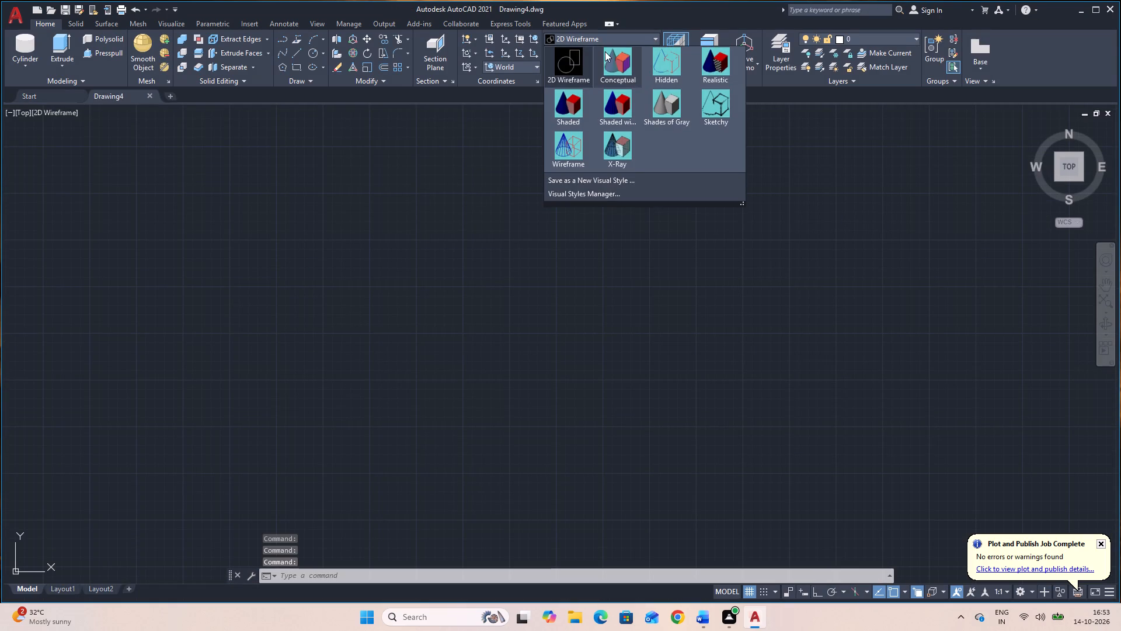
click(613, 115)
click(614, 54)
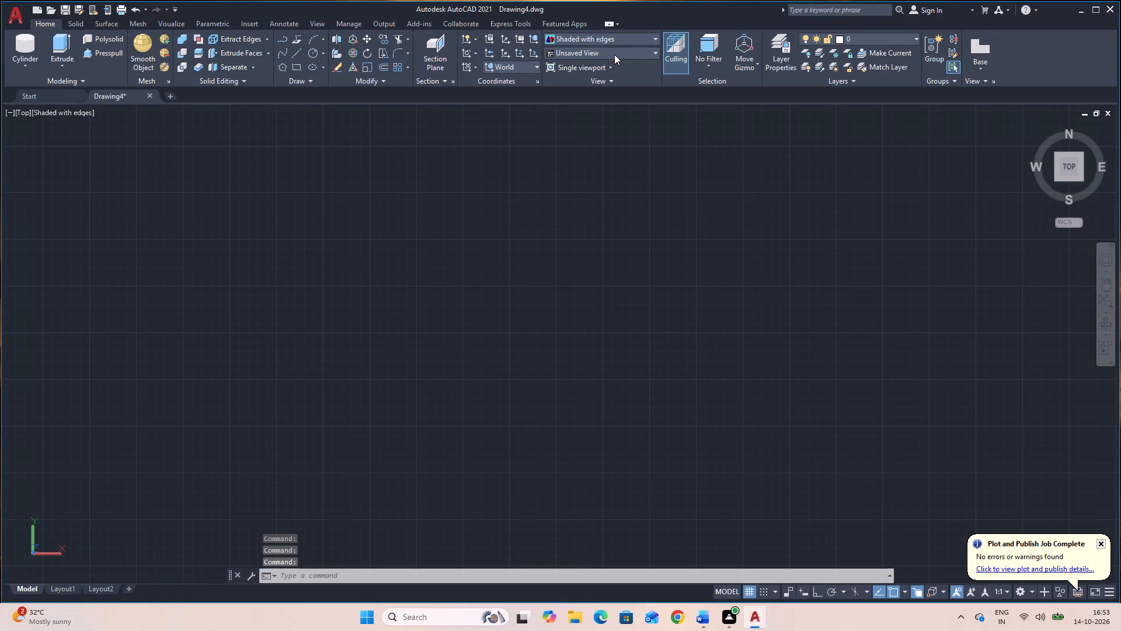
click(598, 147)
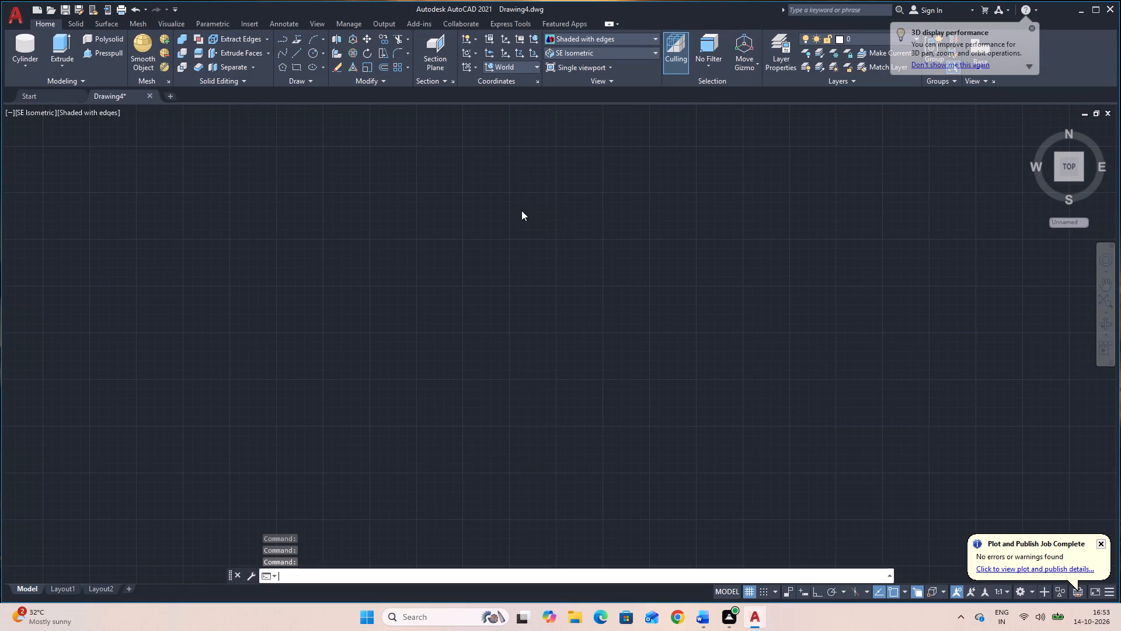
middle_drag(511, 282, 483, 308)
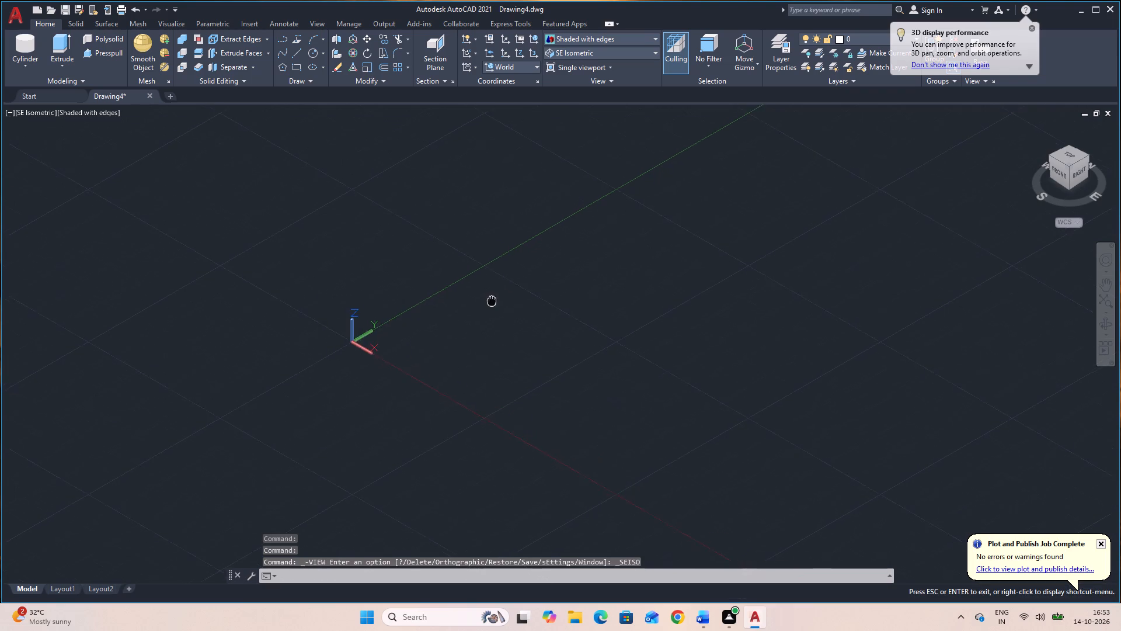
middle_drag(483, 308, 427, 356)
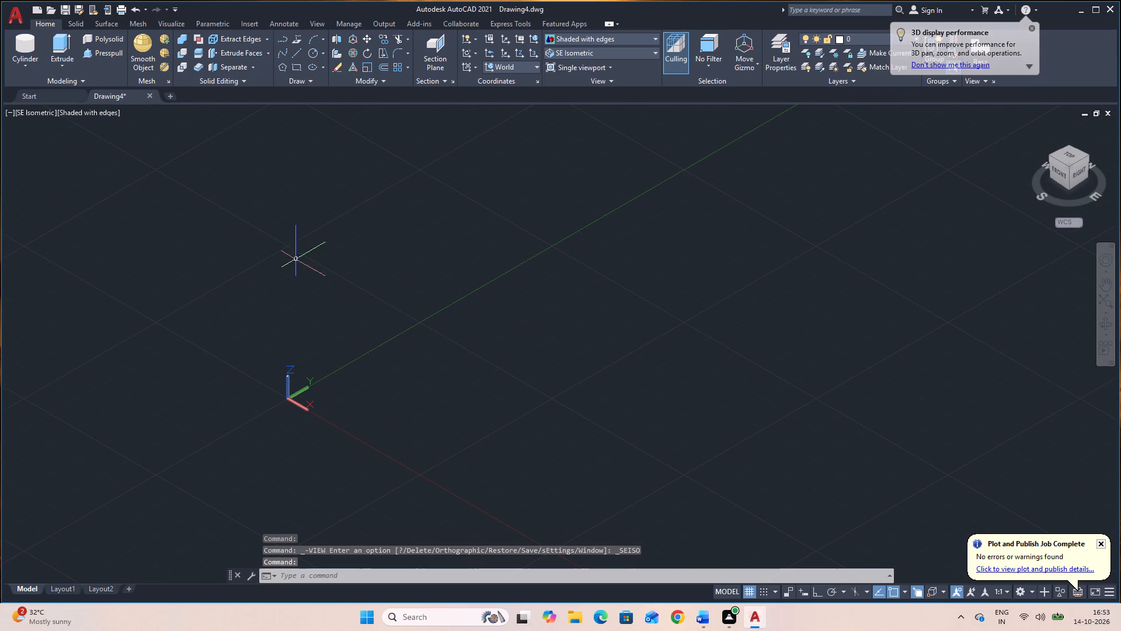
Create a solid box by lengths with Ortho on: length 115, width 30, height 10.
click(27, 68)
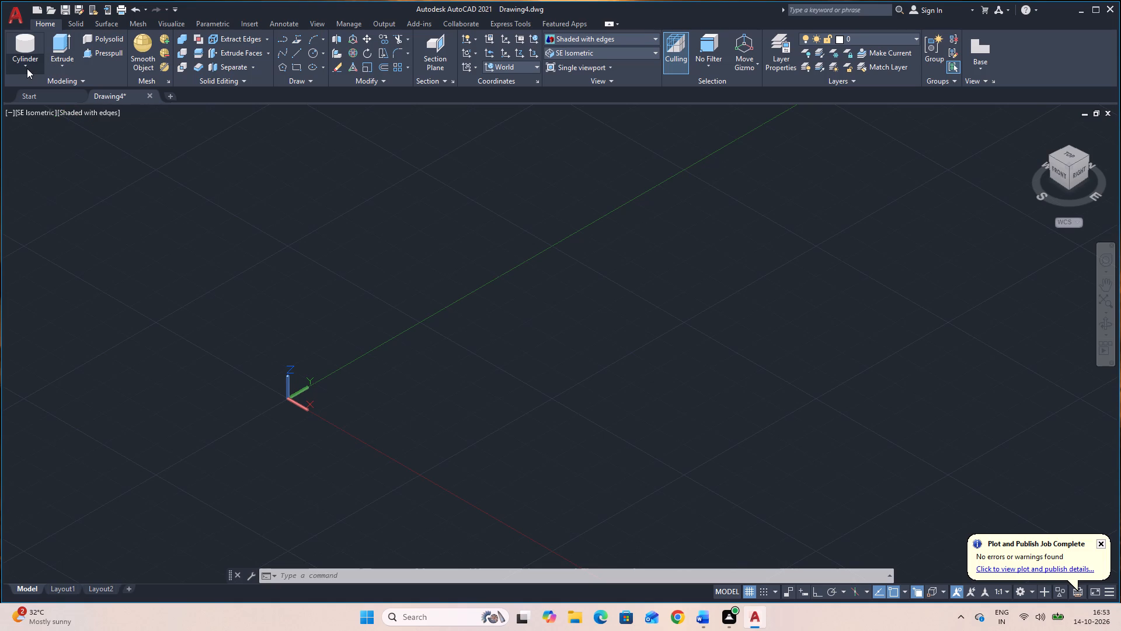
click(31, 84)
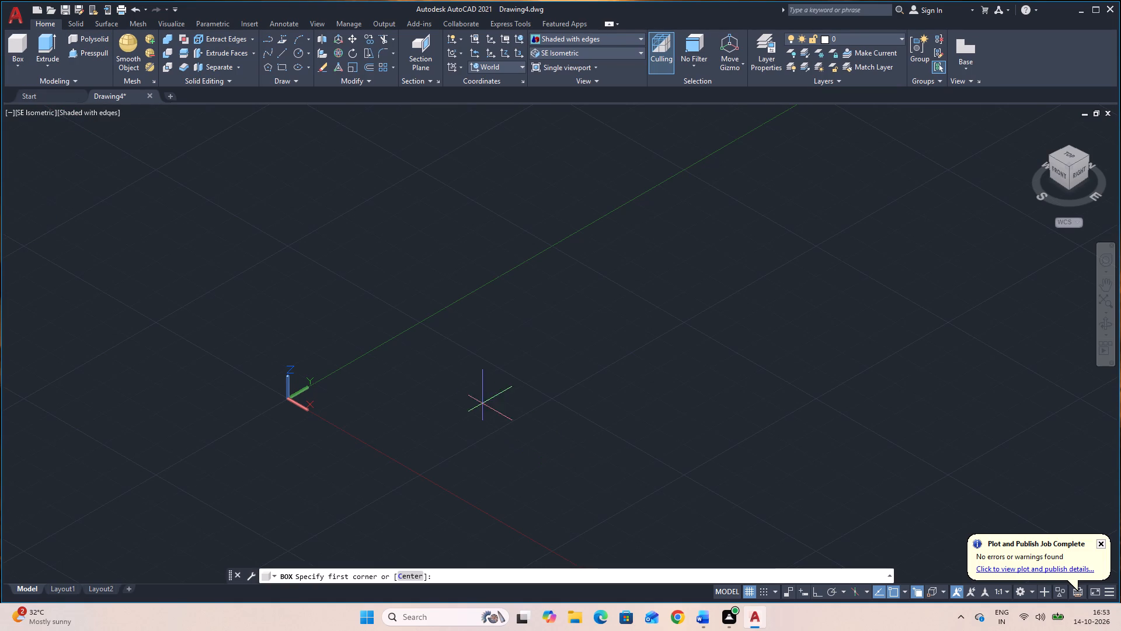
click(472, 379)
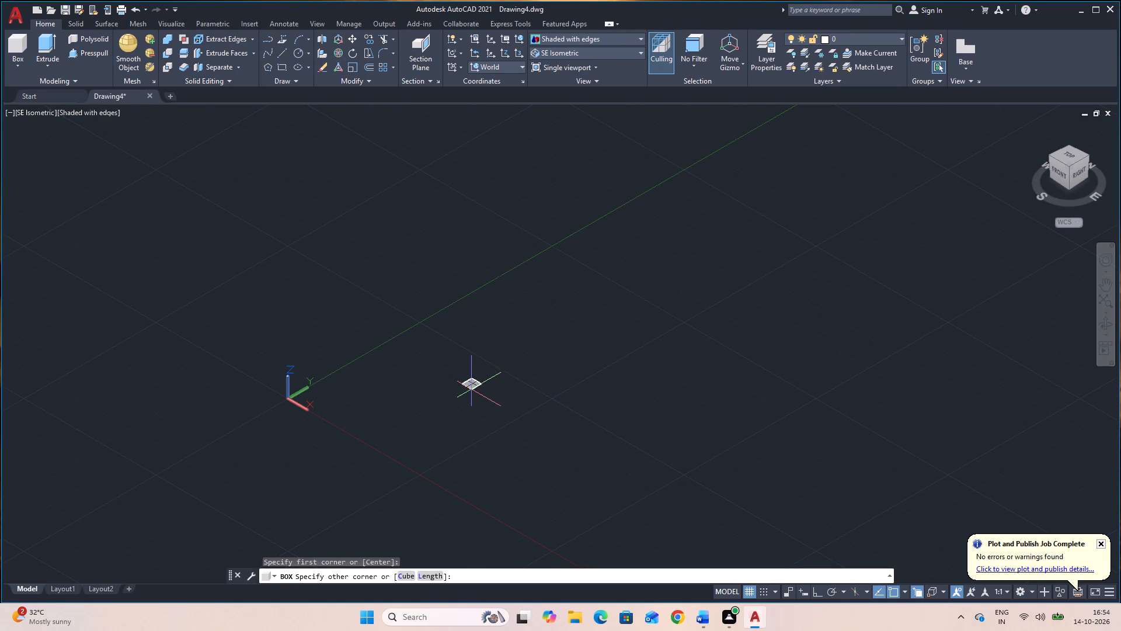
click(432, 572)
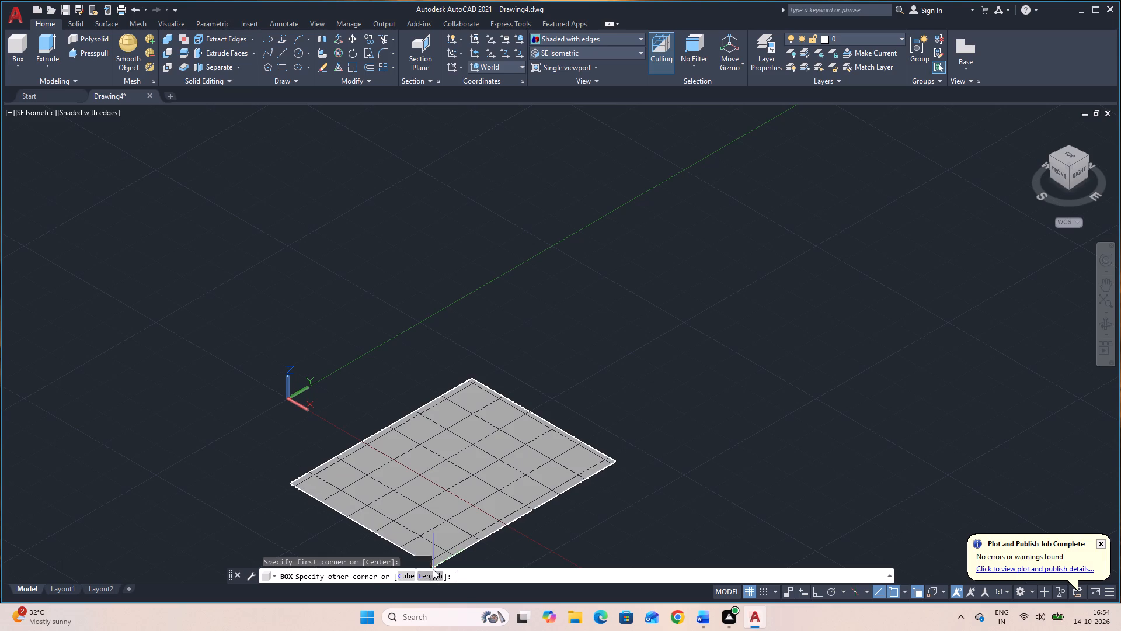
click(817, 592)
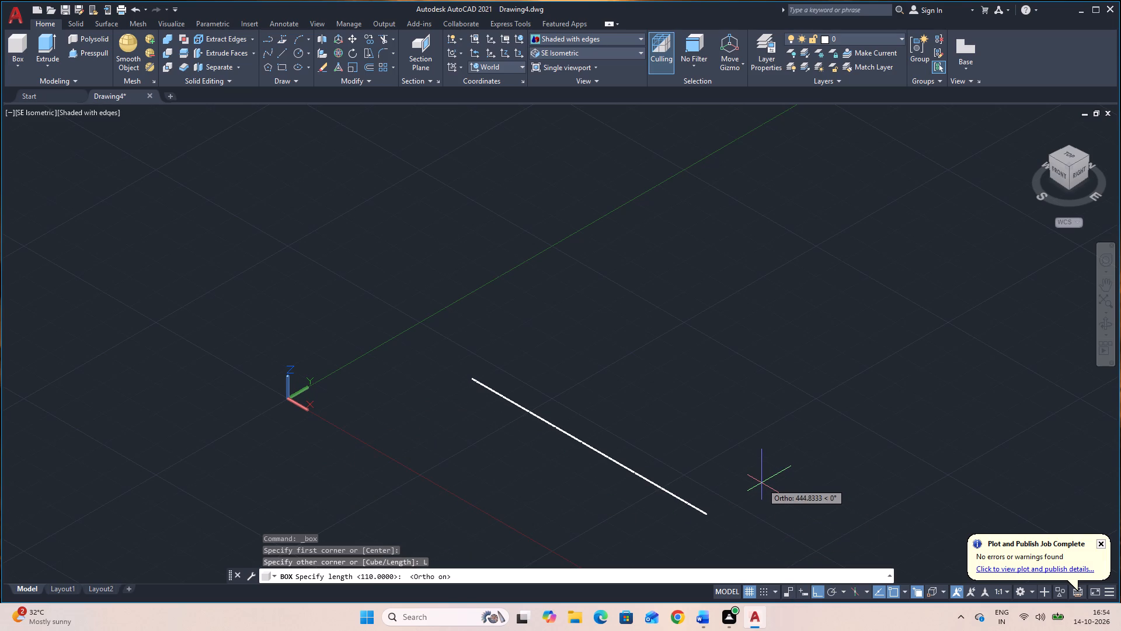
text(115)
key(Return)
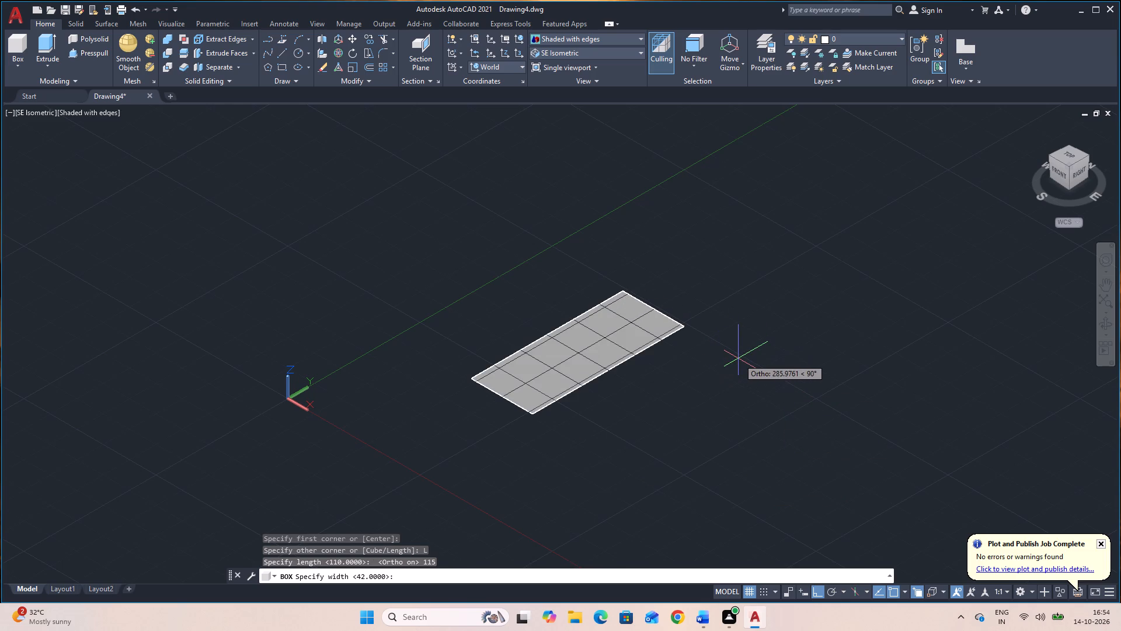
text(30)
key(Return)
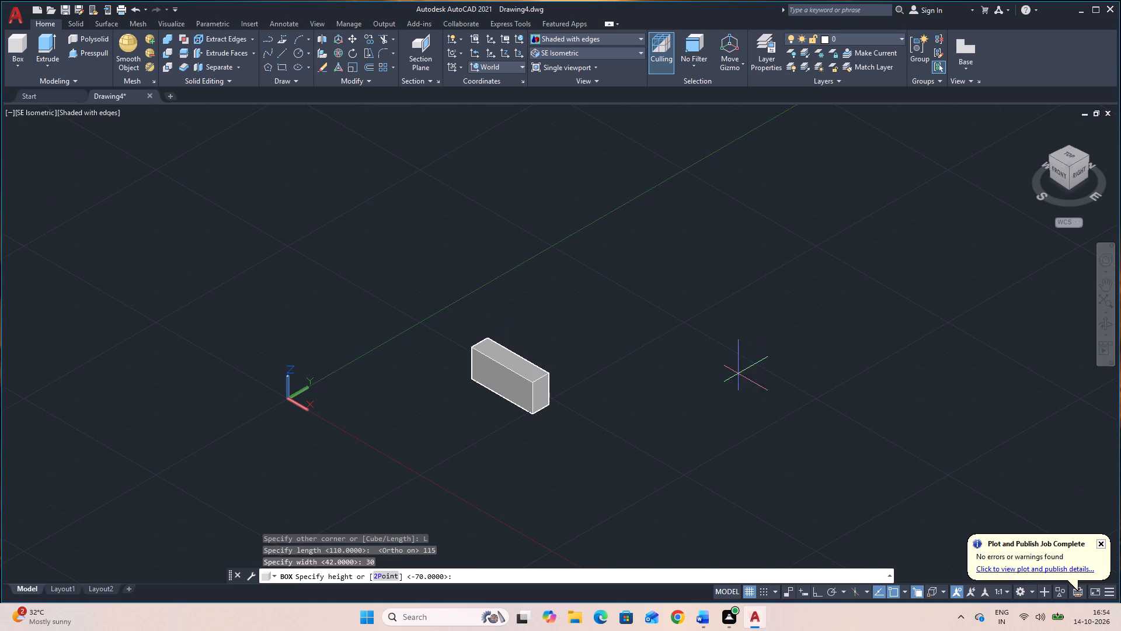
text(10)
key(Return)
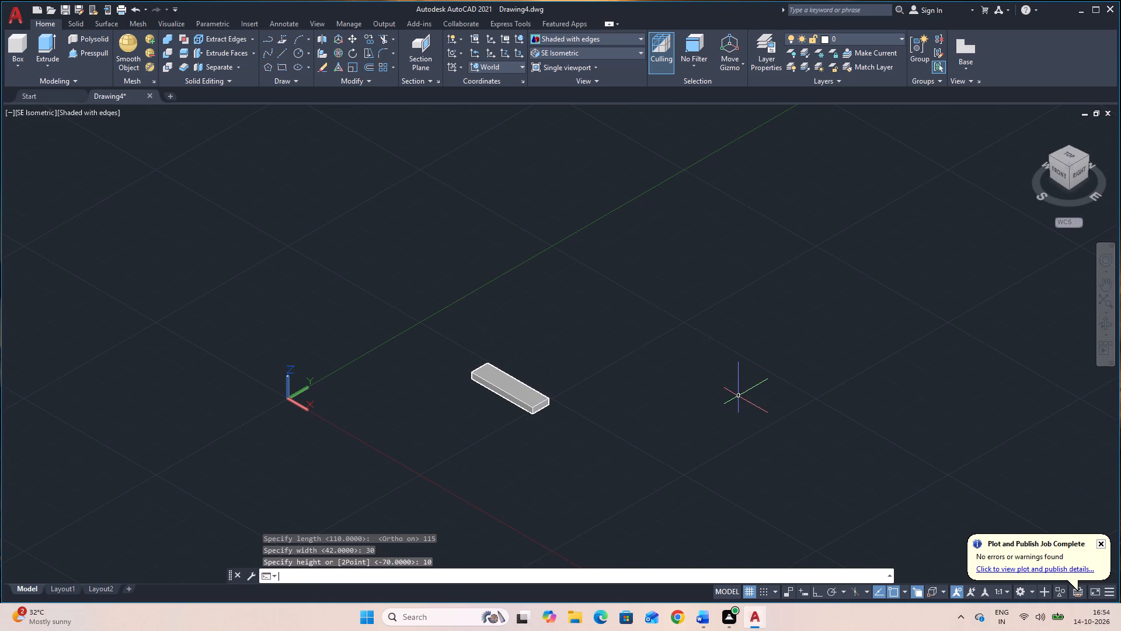
Draw a vertical line across the box's long front face, starting 105 along its bottom edge from the far-left corner.
scroll(440, 308, up, 4)
middle_drag(444, 423, 330, 259)
middle_drag(365, 321, 291, 259)
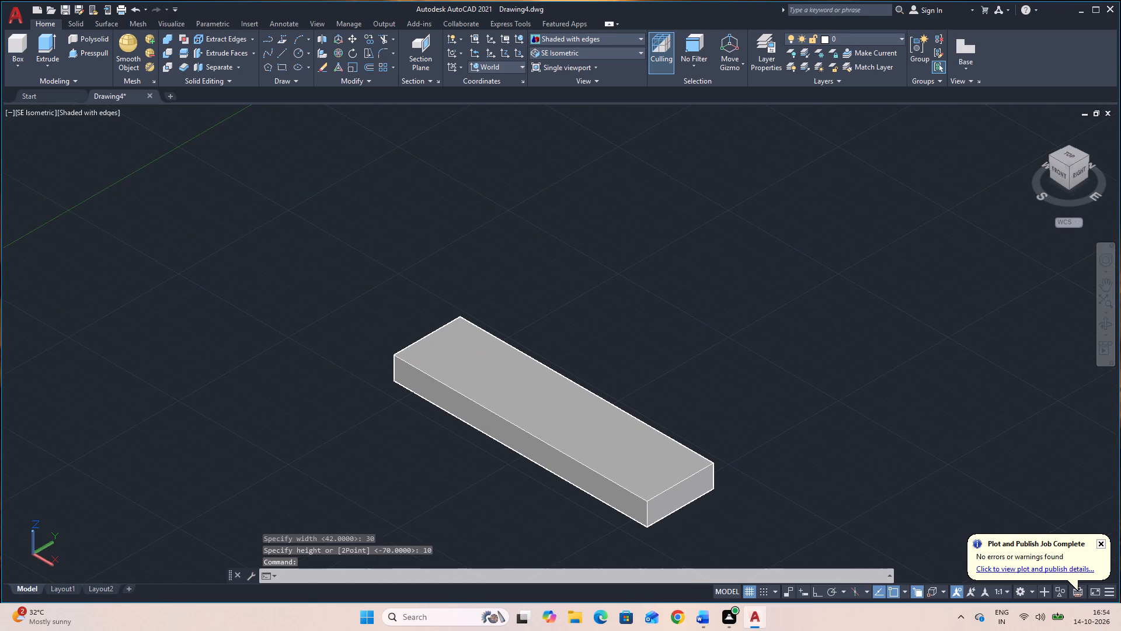
middle_drag(305, 313, 275, 289)
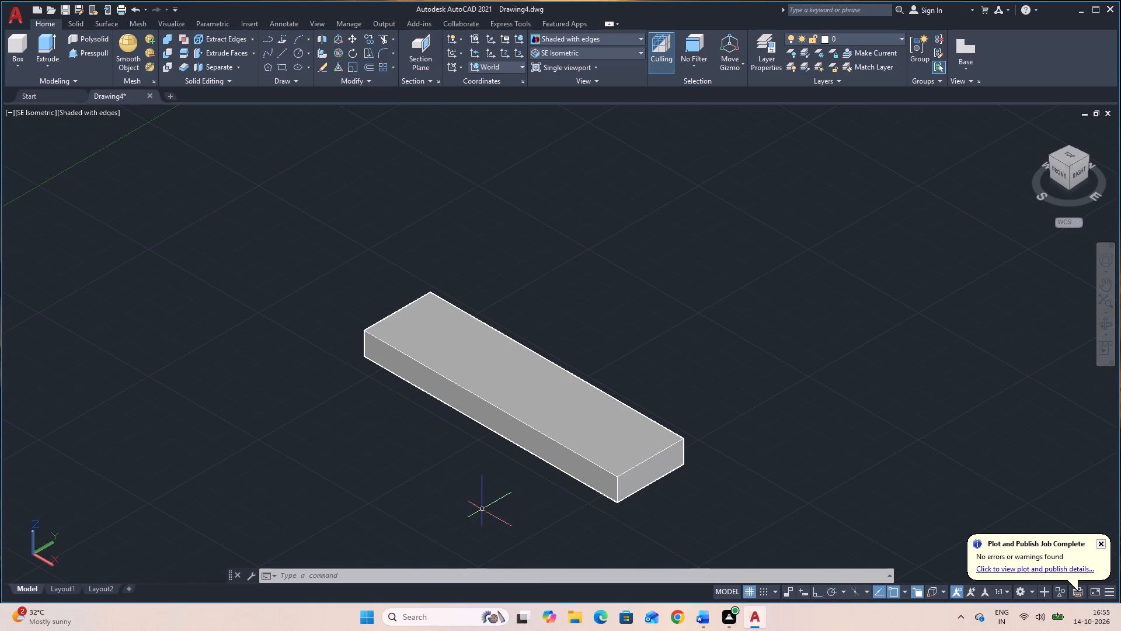
middle_drag(467, 508, 466, 465)
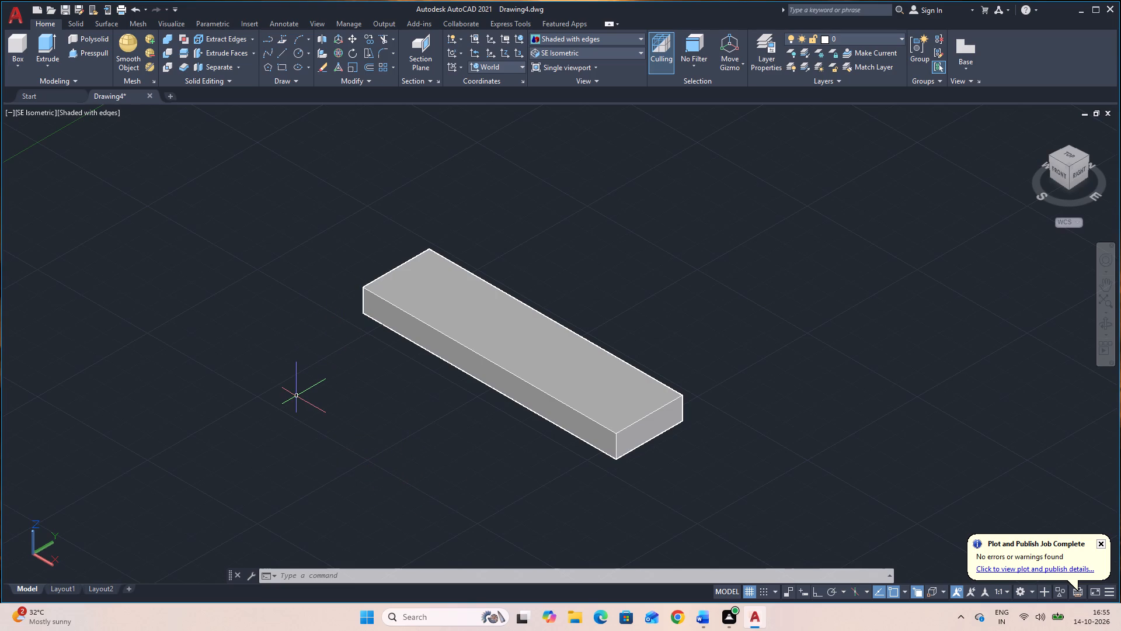
key(l)
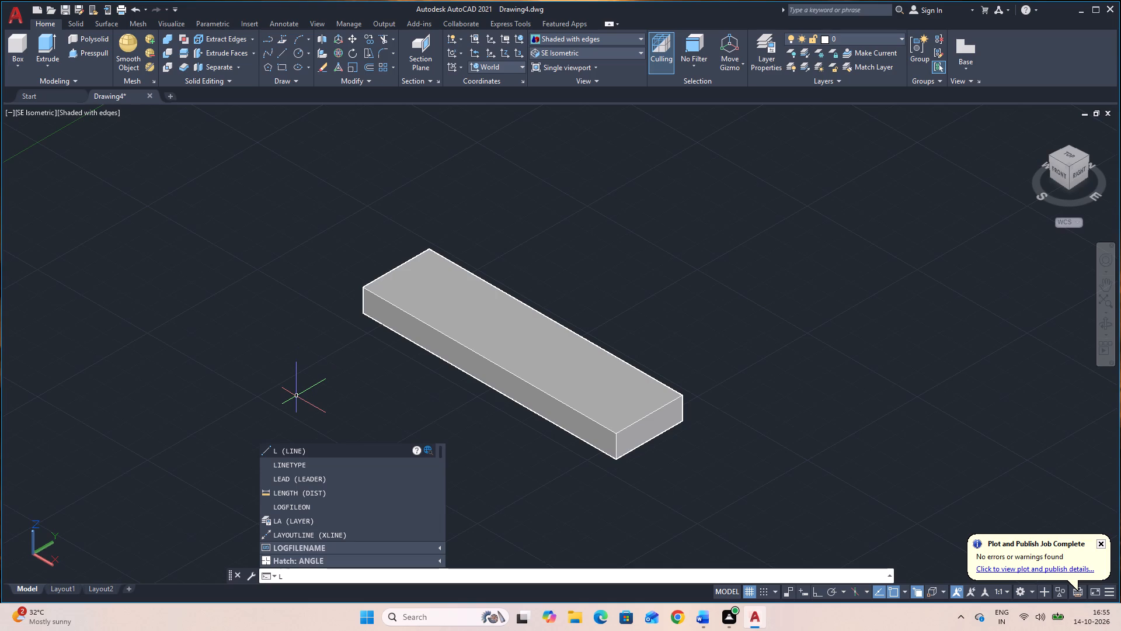
key(space)
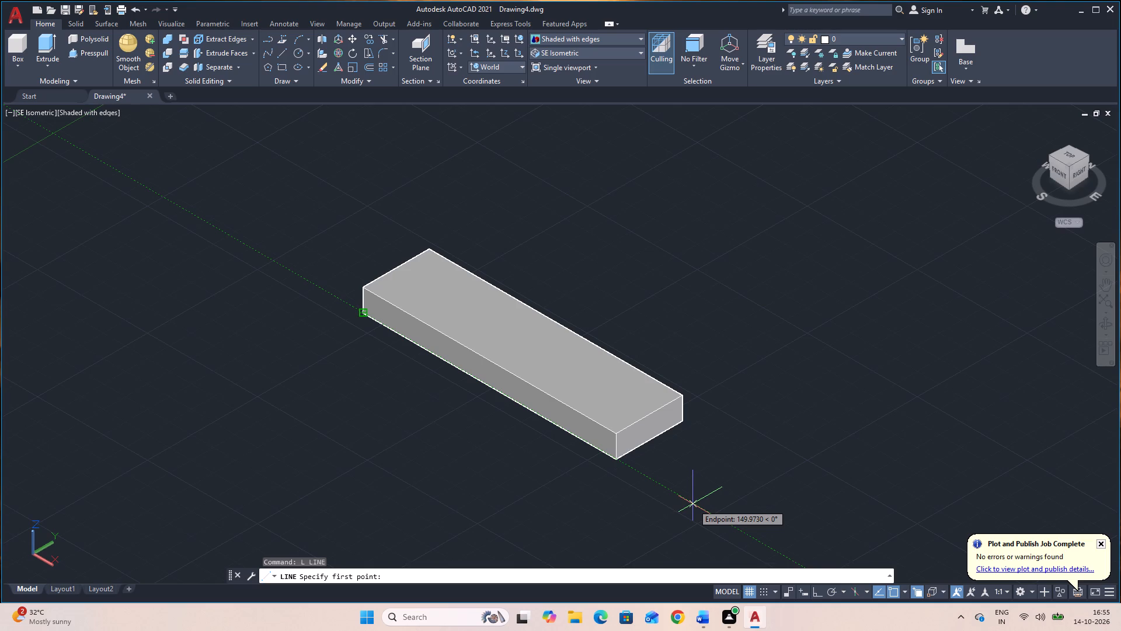
text(105)
key(Return)
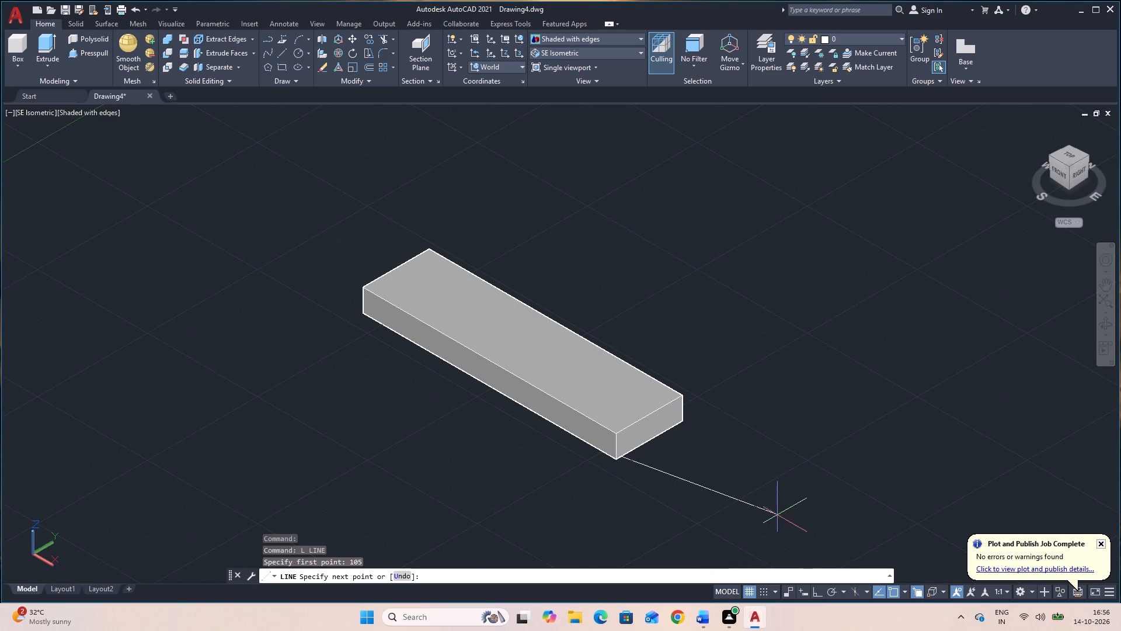
click(815, 592)
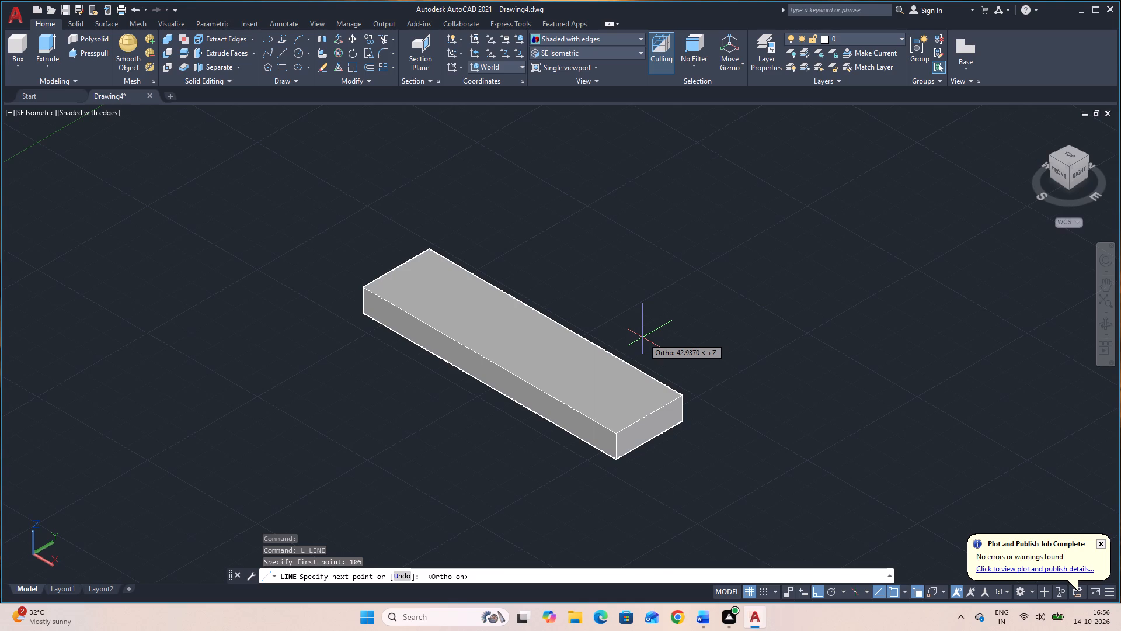
click(597, 421)
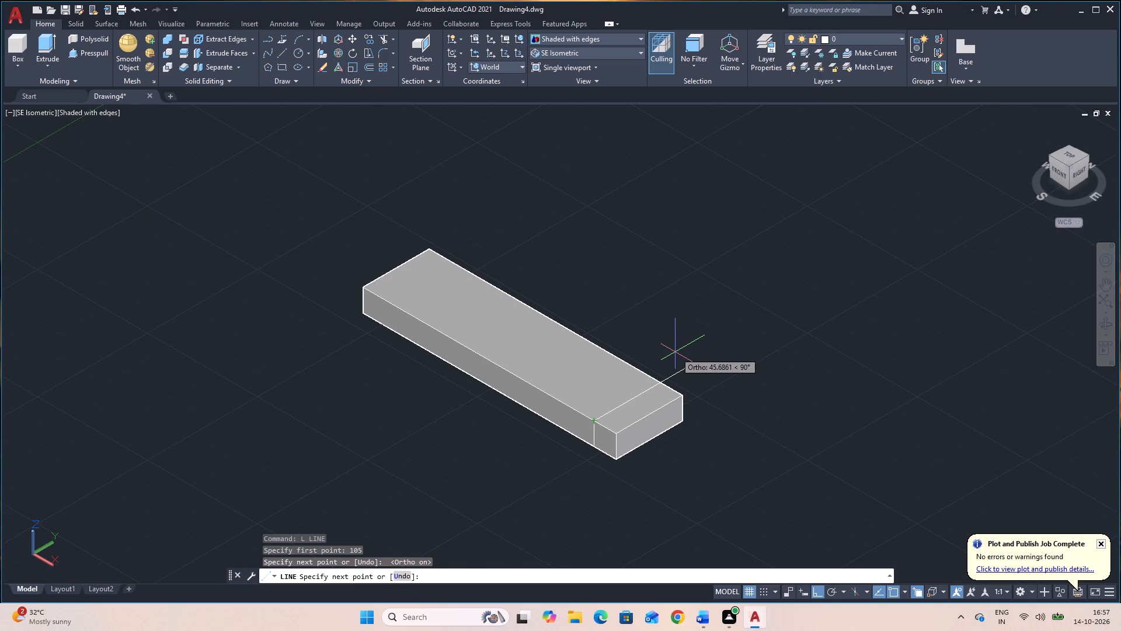
key(Escape)
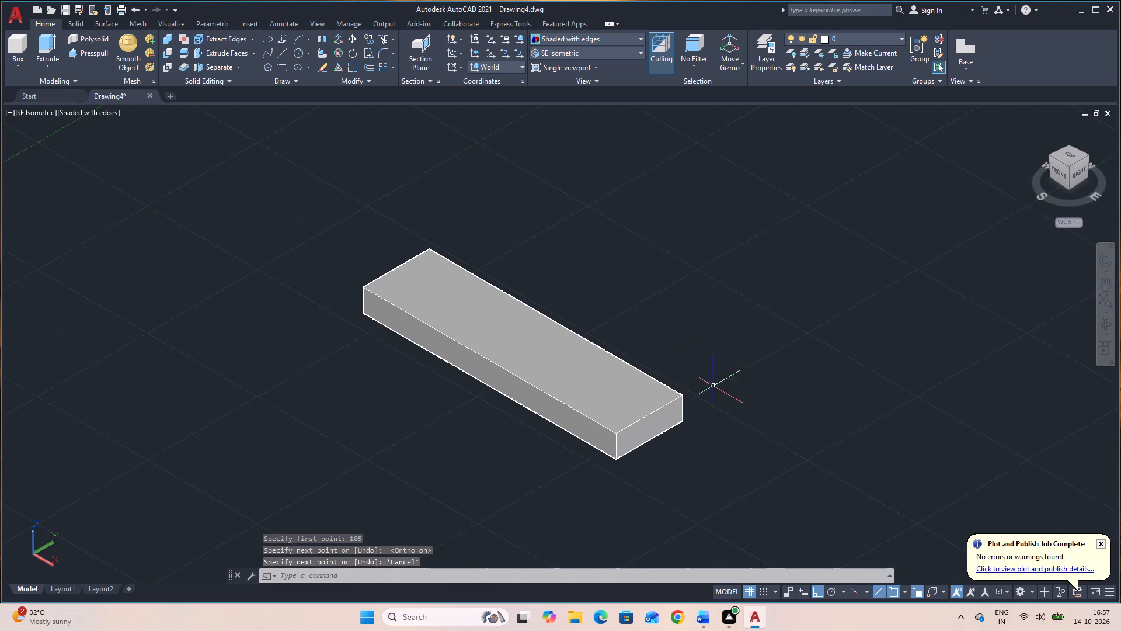
Draw a diagonal on the top face from 20 along the near short edge, tracked from its rear corner, to the vertical line's top.
text(L)
key(space)
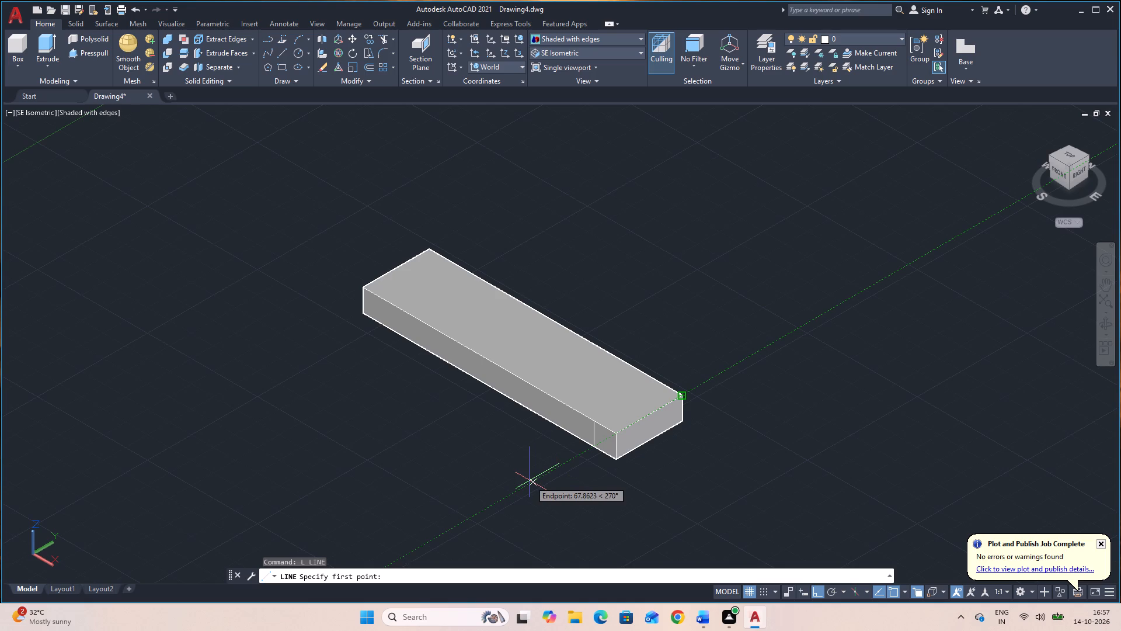
text(20)
key(Return)
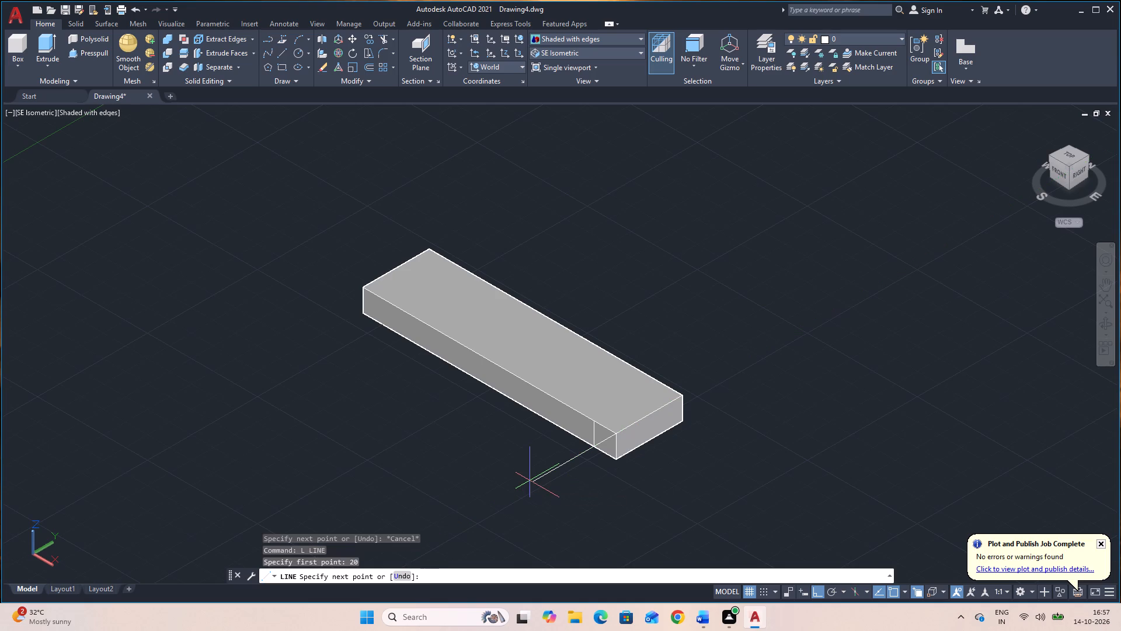
click(596, 422)
key(Escape)
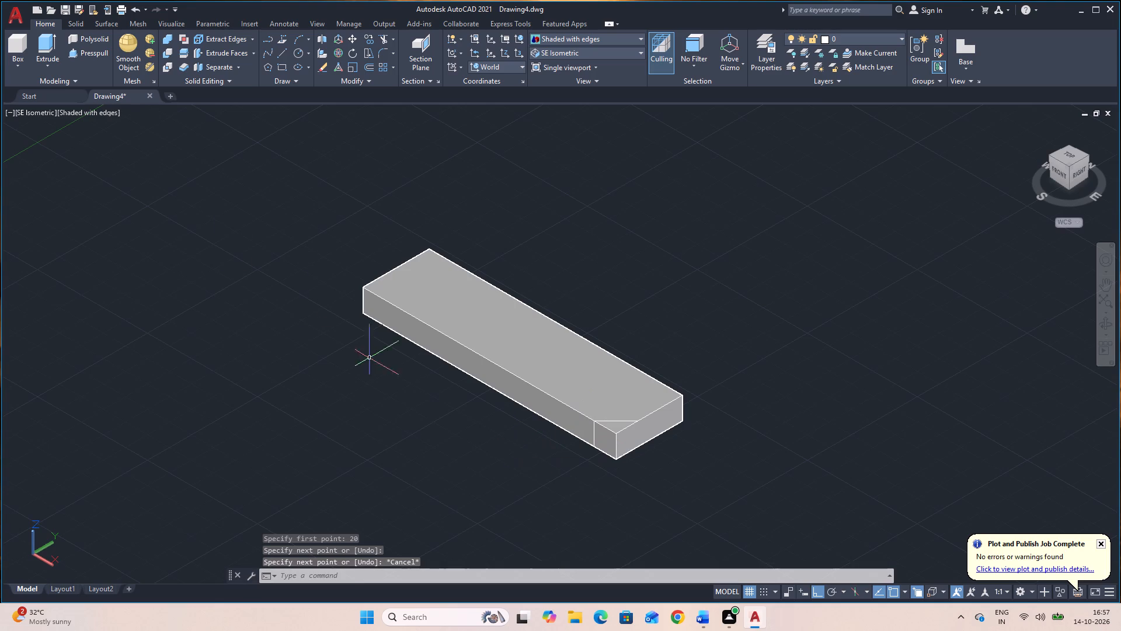
Presspull the triangular corner area down through the box's thickness to cut off the corner.
click(88, 55)
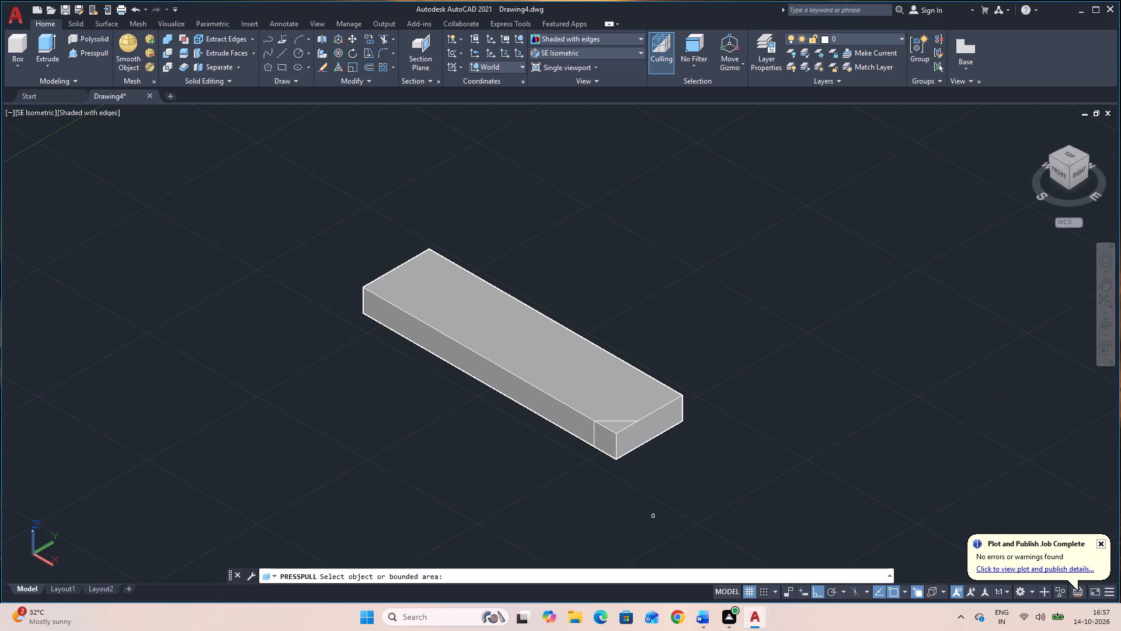
scroll(649, 448, up, 2)
click(577, 404)
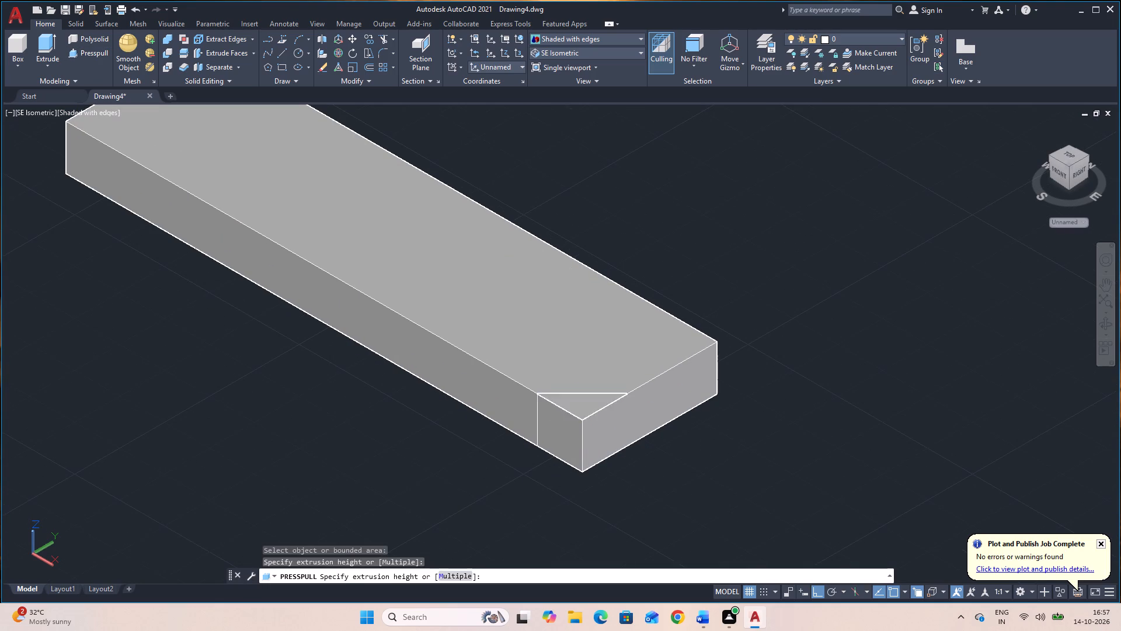
click(582, 521)
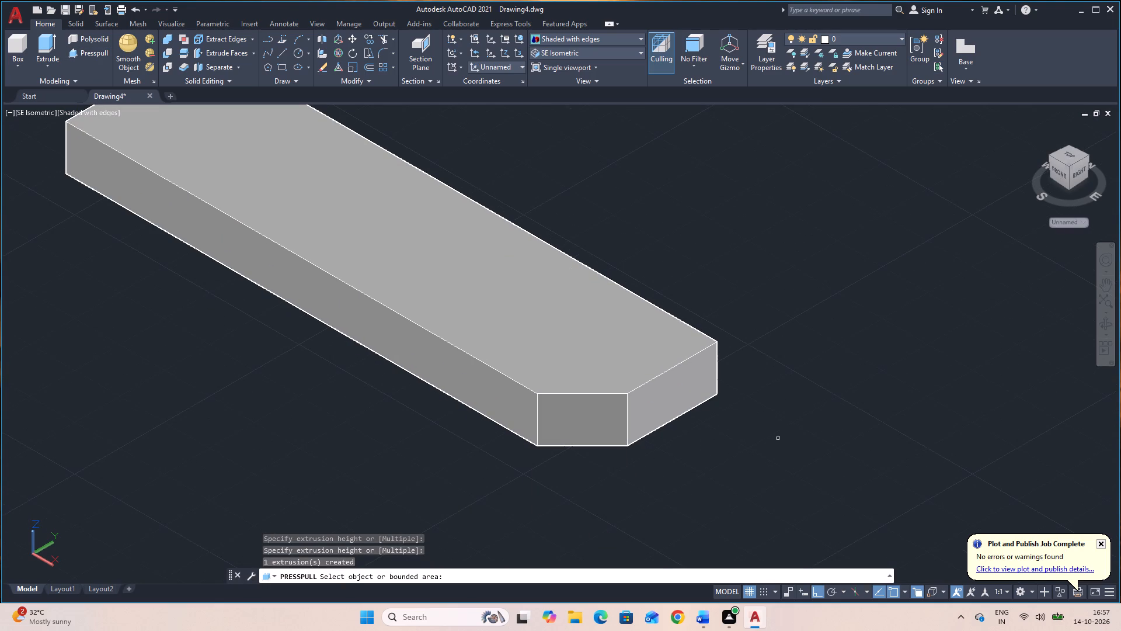
scroll(759, 455, down, 1)
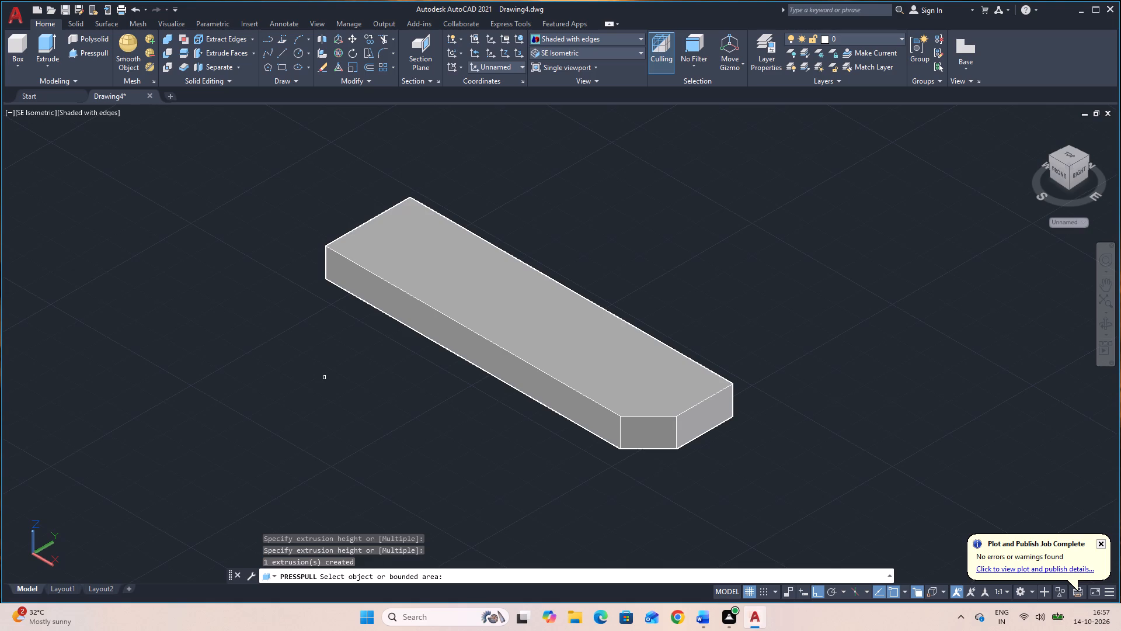
key(Escape)
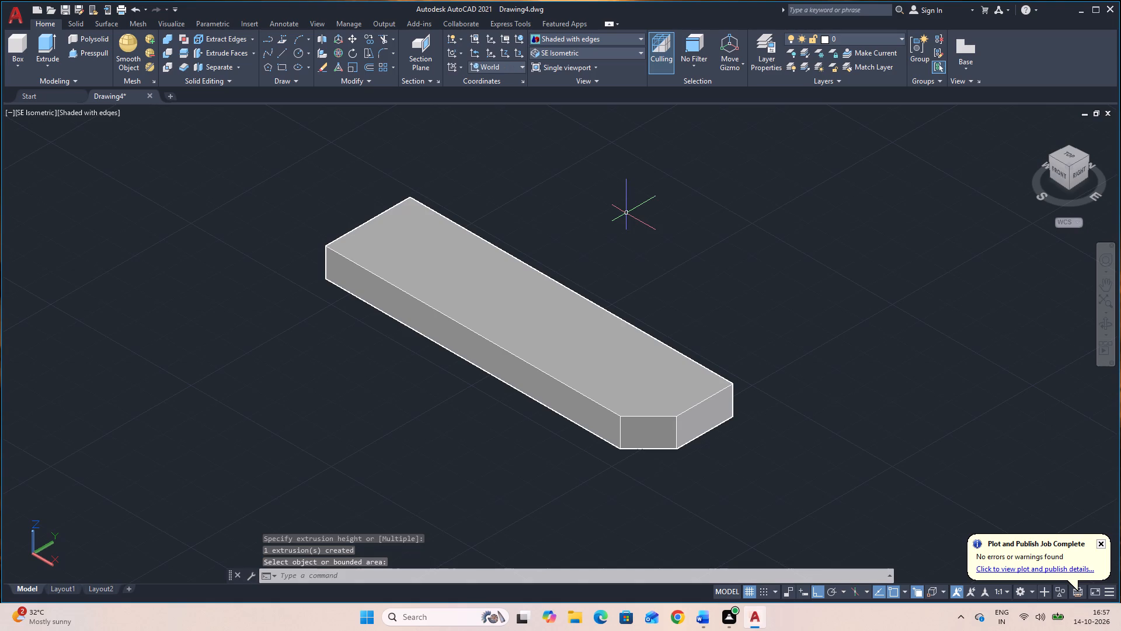
Outline the far-left corner with lines: 20 along the short edge from its rear corner, 10 along the front bottom edge, up and back.
text(L)
key(space)
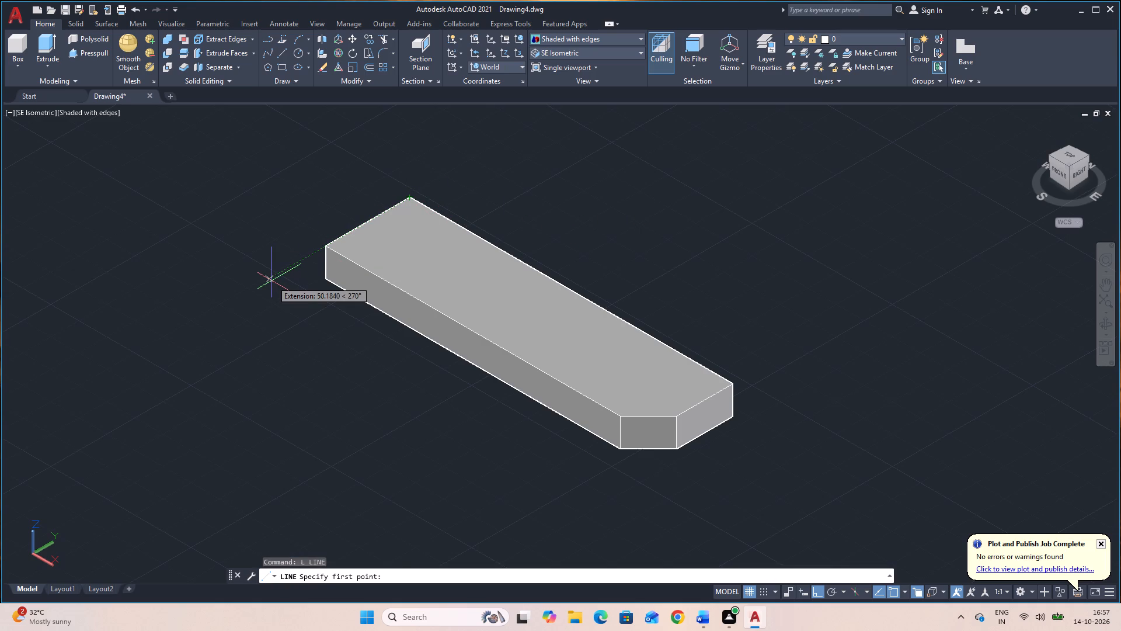
text(20)
key(Return)
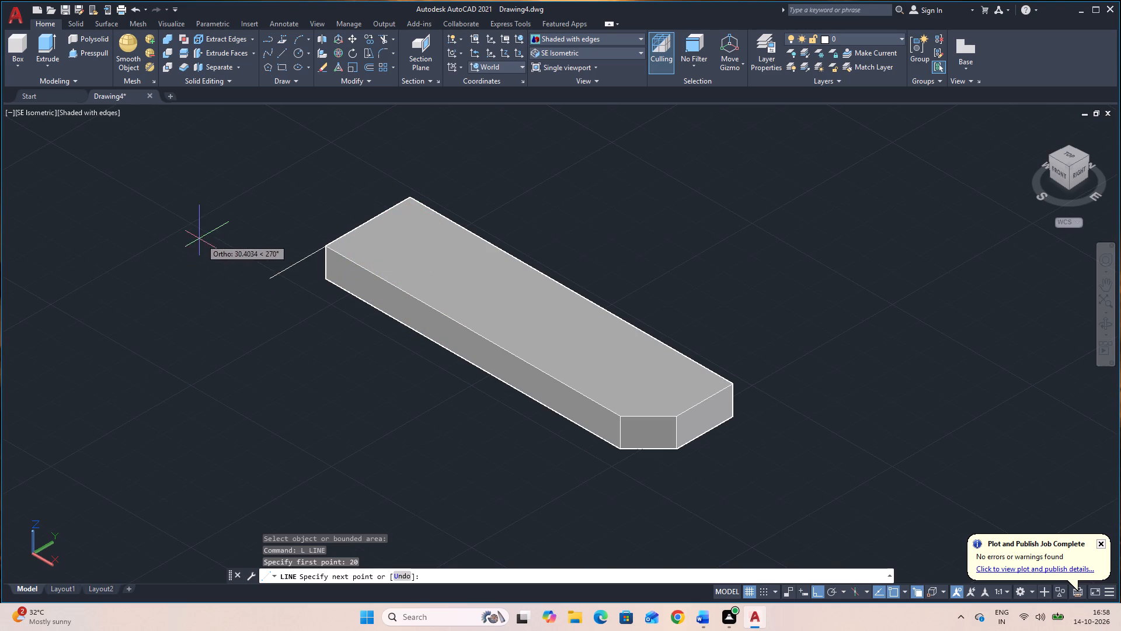
click(325, 246)
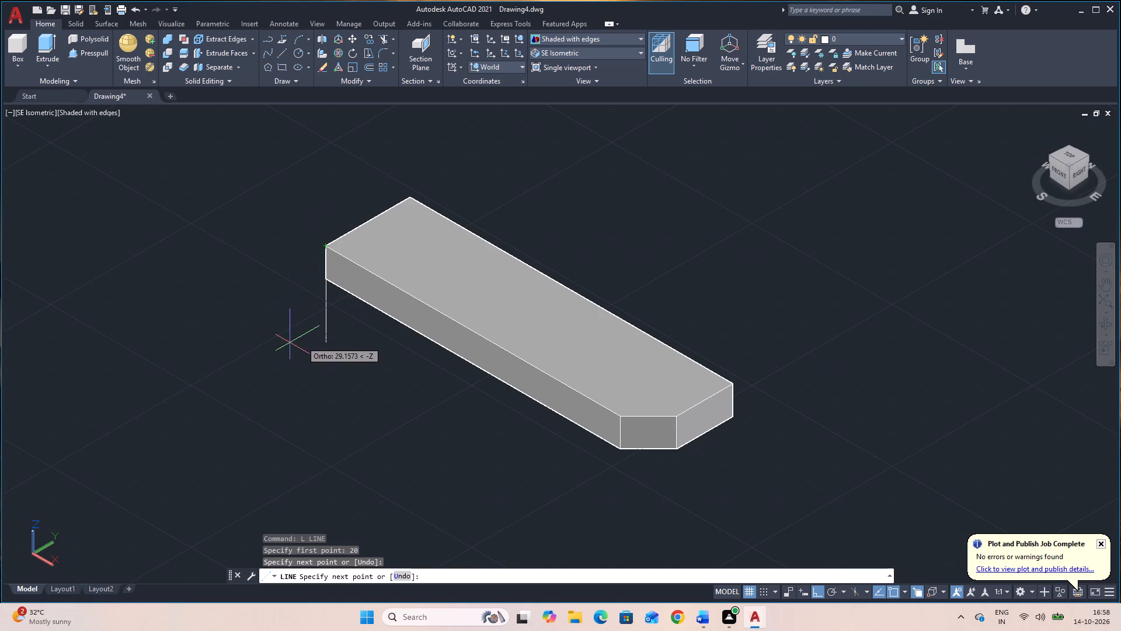
click(326, 278)
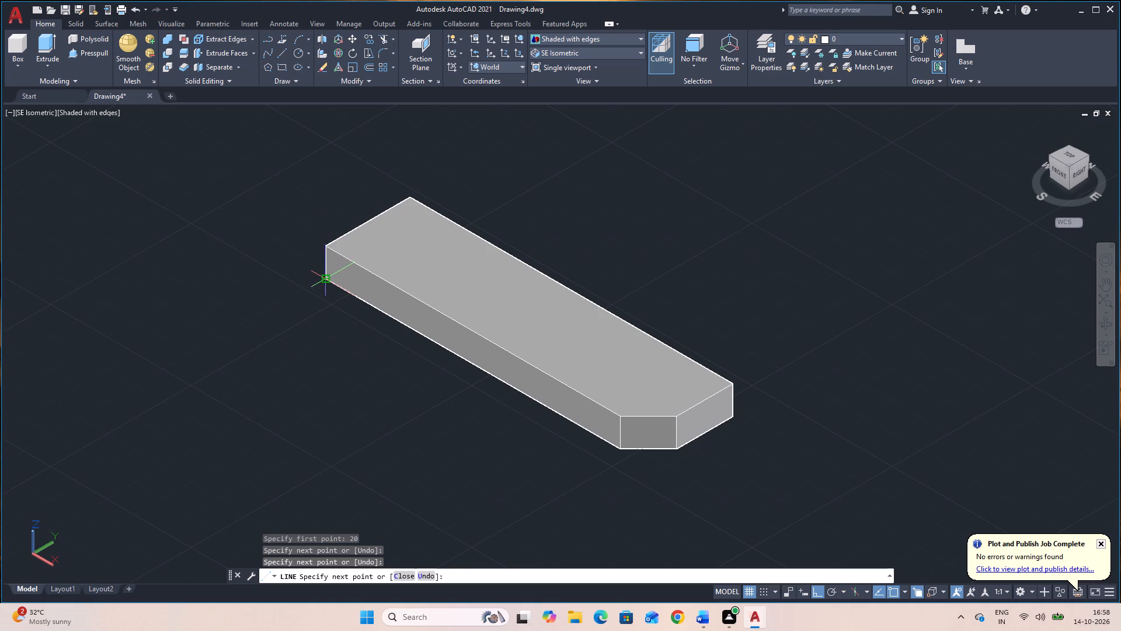
text(10)
key(Return)
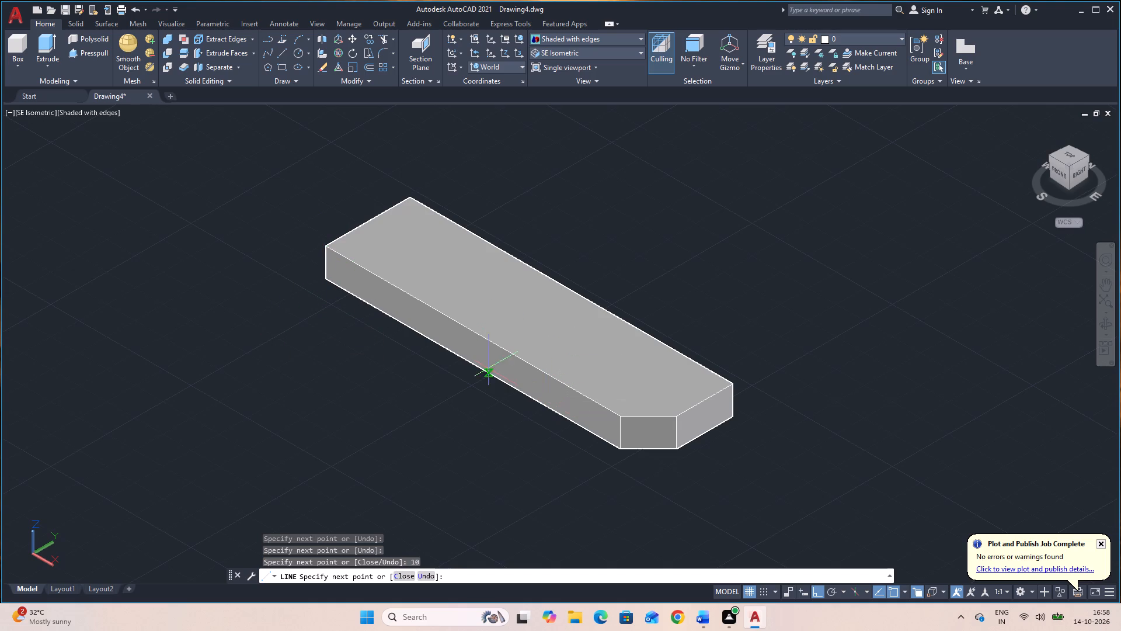
click(354, 261)
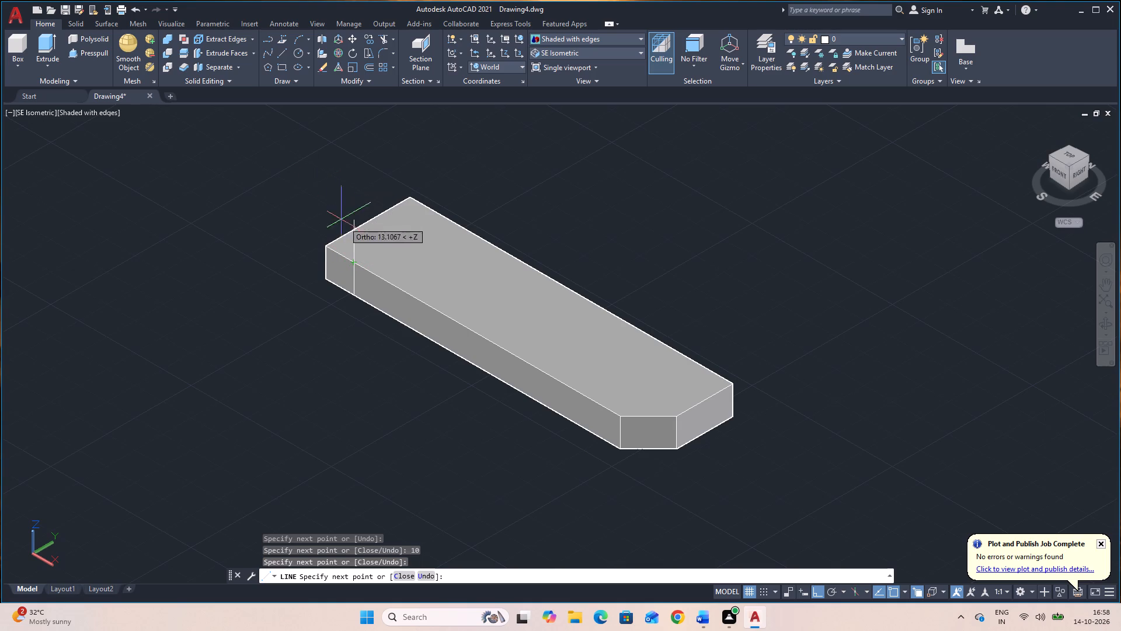
click(351, 232)
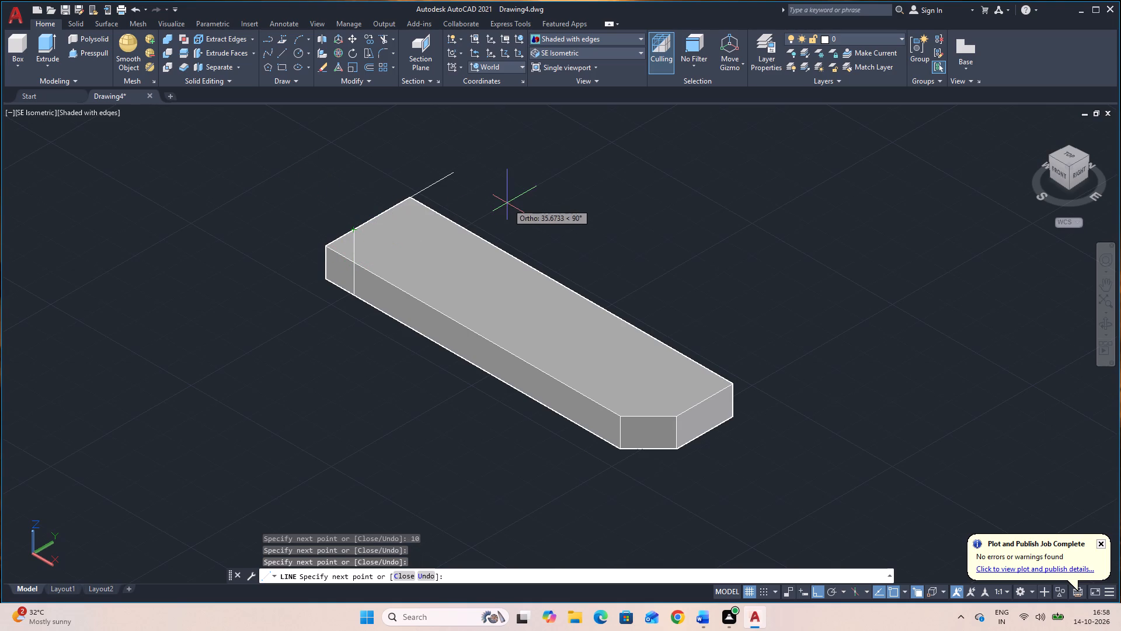
key(Escape)
Presspull the far-left triangular corner area down through the block's thickness to cut off the corner.
click(85, 50)
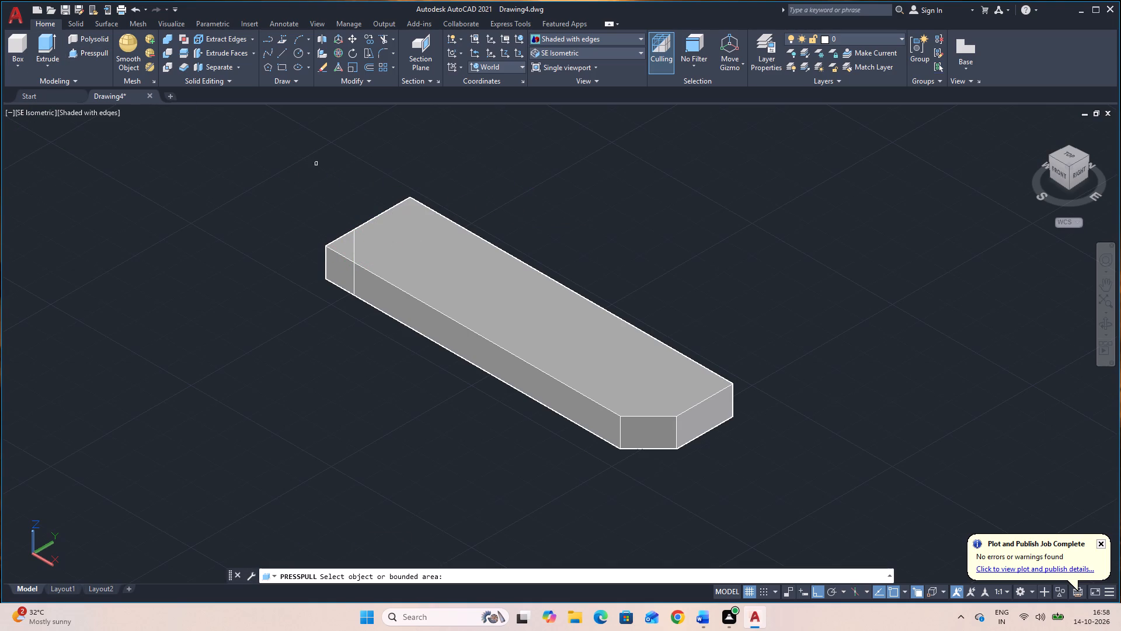
click(345, 245)
click(273, 373)
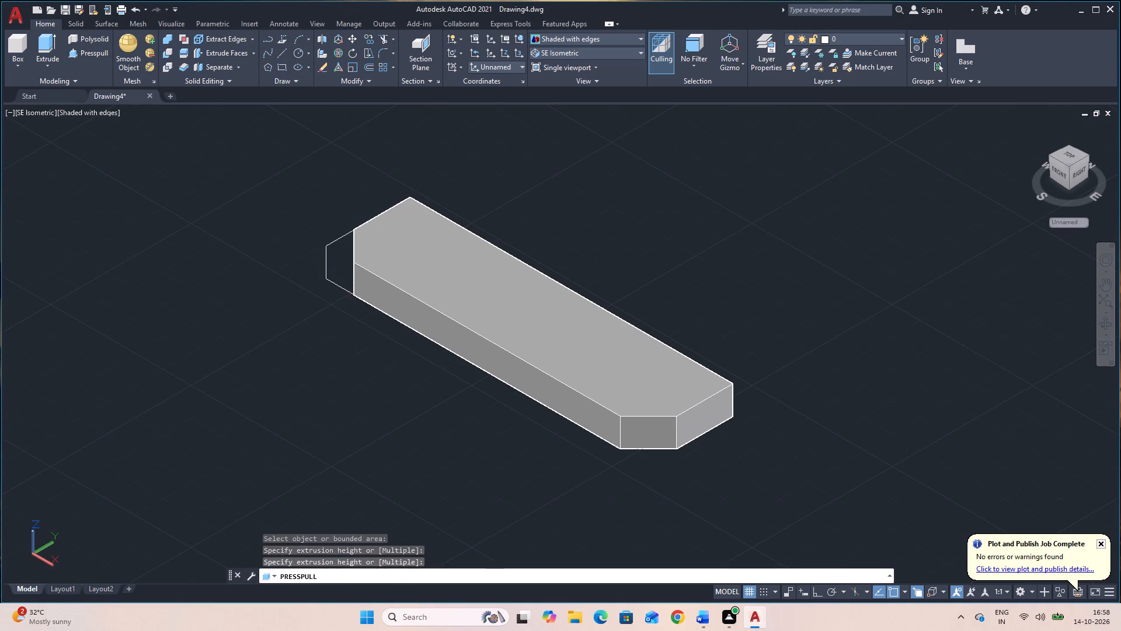
key(Escape)
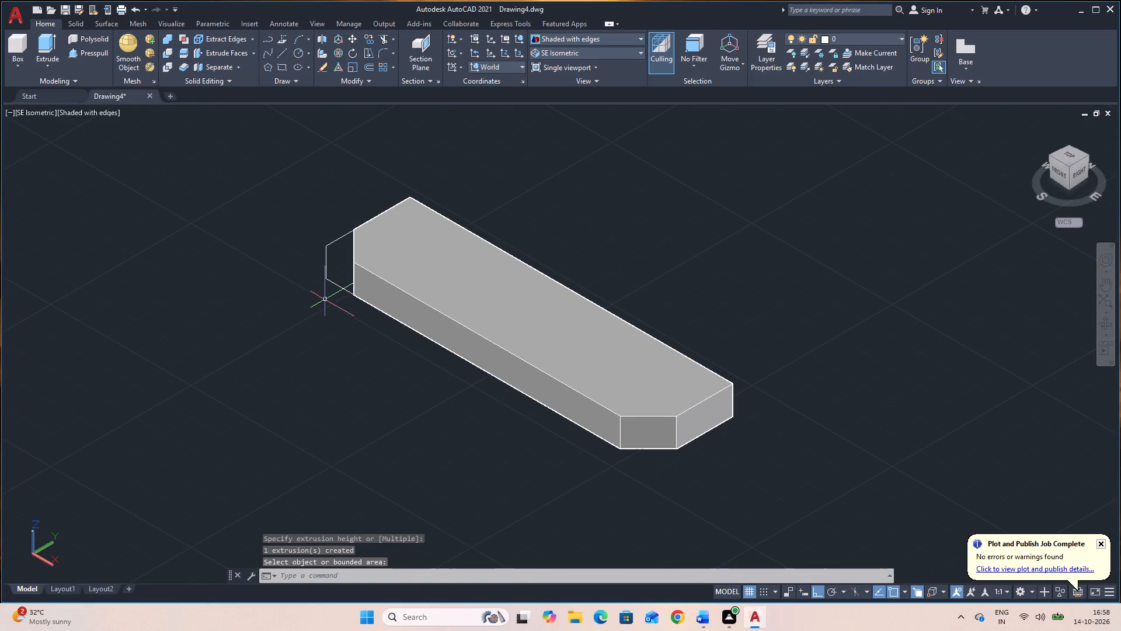
Delete the leftover construction lines beside the cut far-left corner.
click(338, 308)
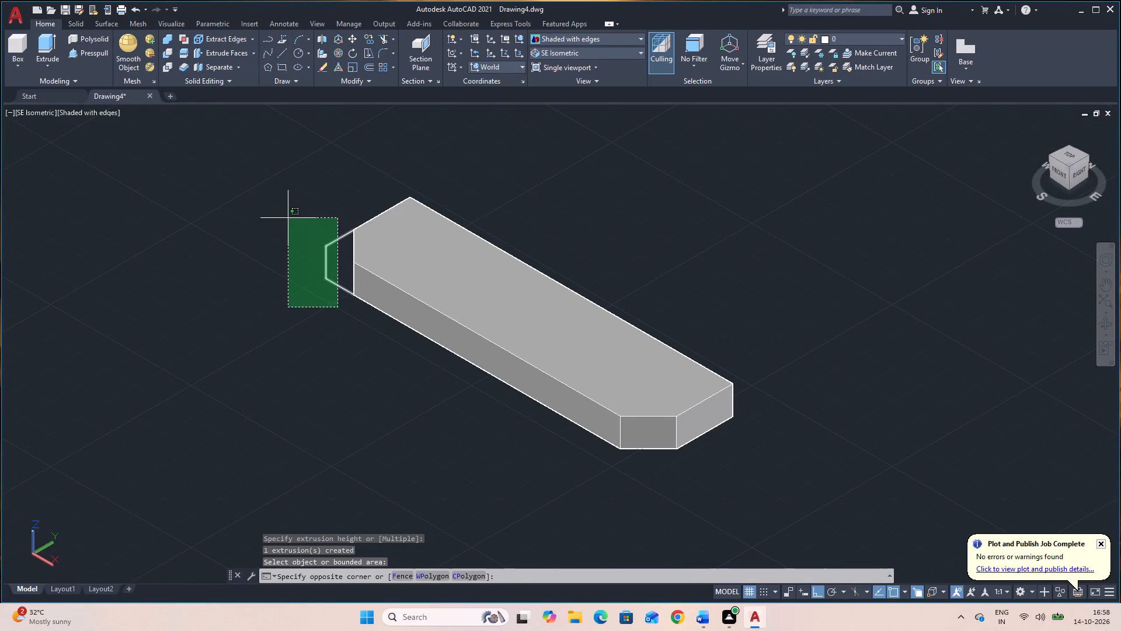
click(288, 219)
key(Delete)
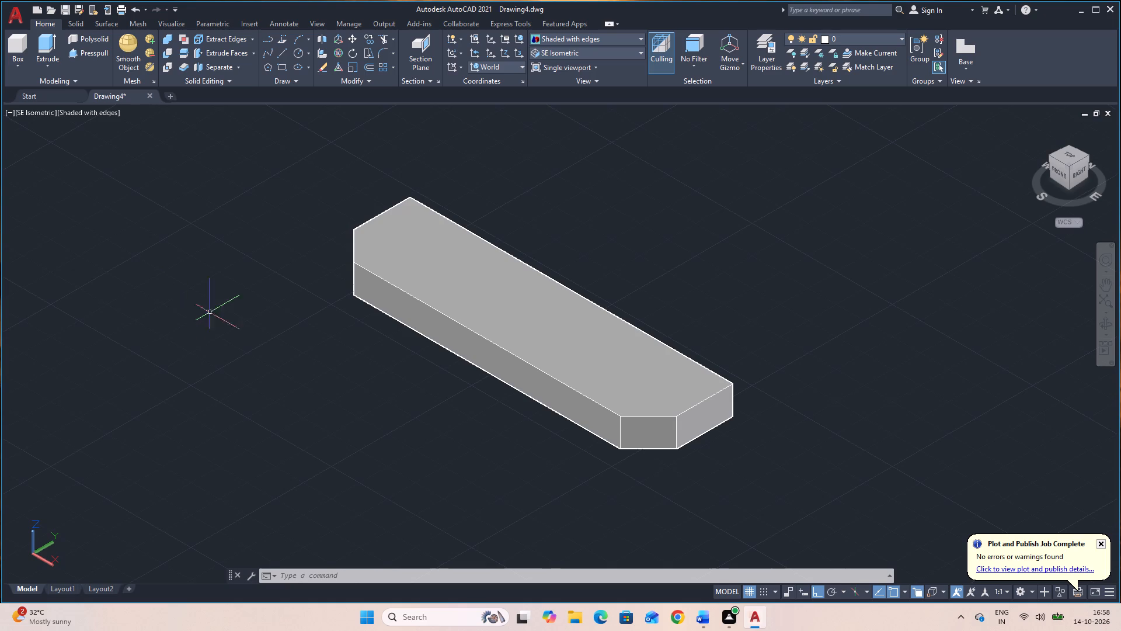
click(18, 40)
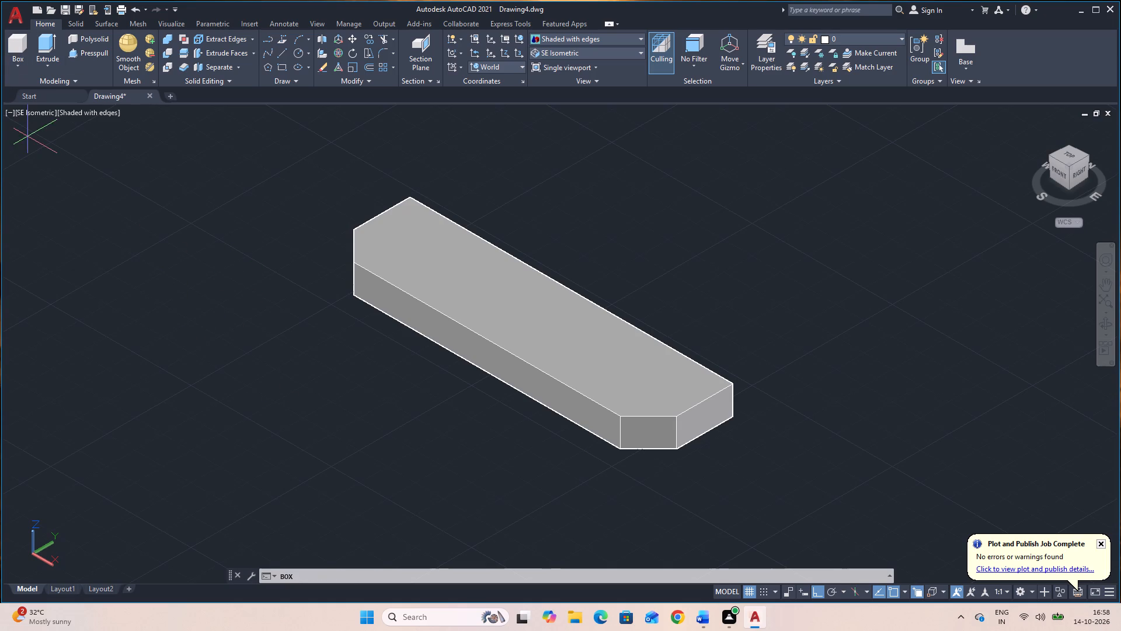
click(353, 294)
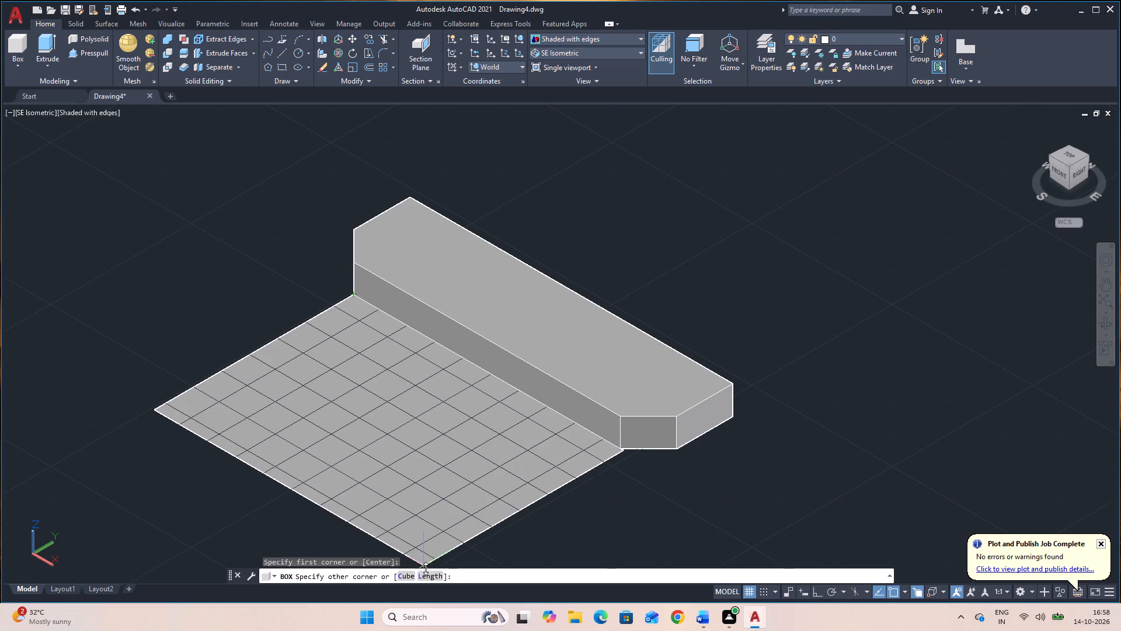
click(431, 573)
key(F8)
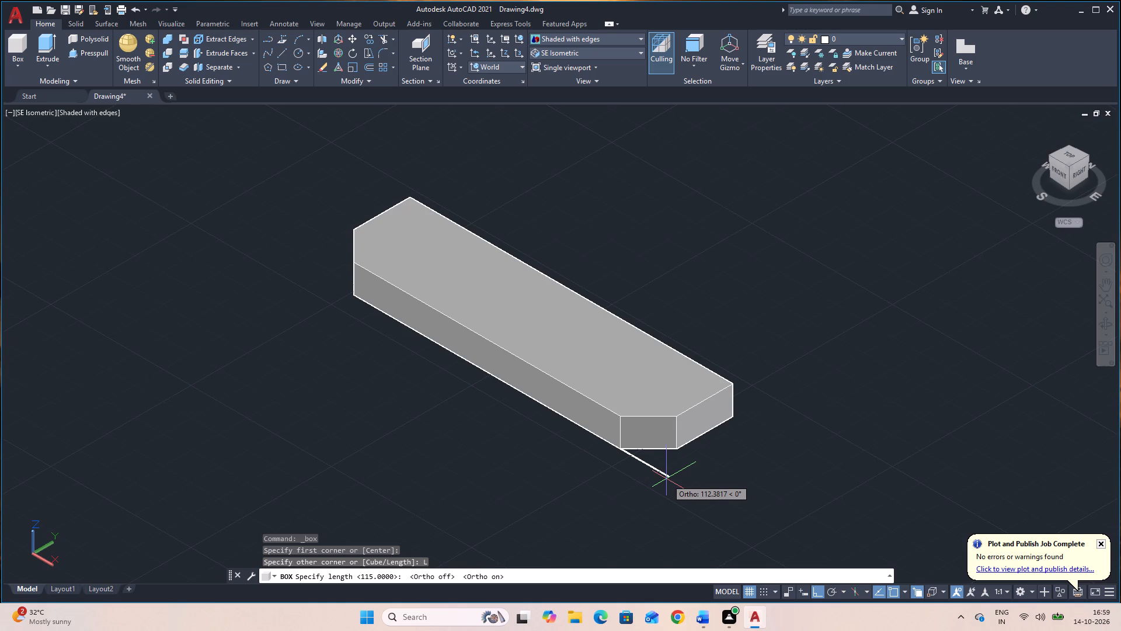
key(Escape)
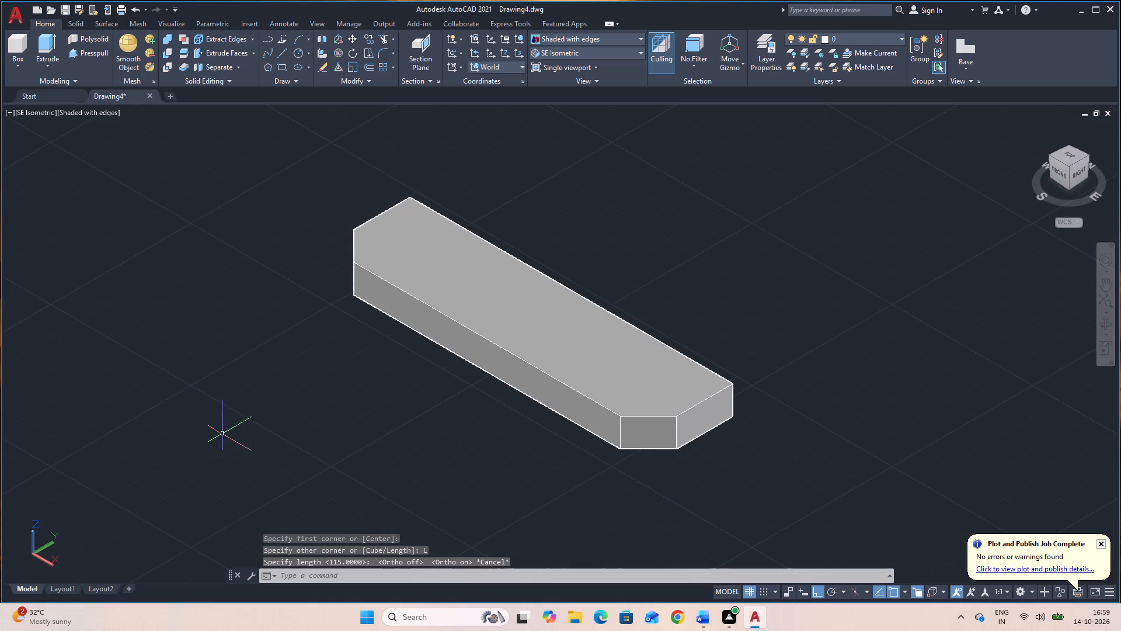
Create a box starting 30 along the front bottom edge from its far-left end: length 35, width 30, height 20.
click(15, 38)
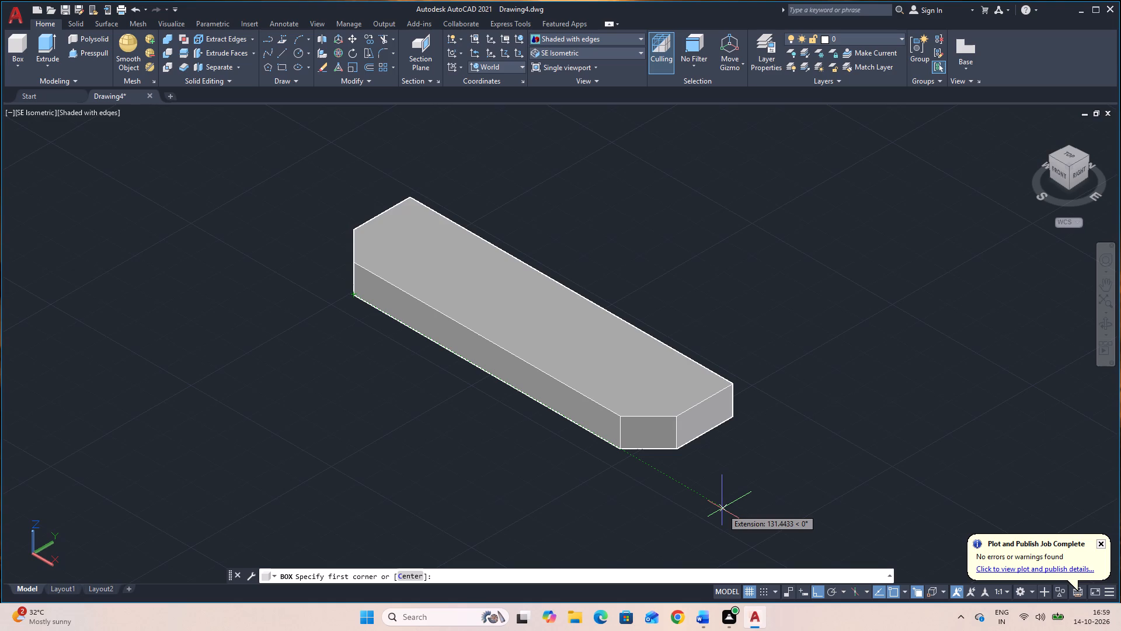
text(30)
key(Return)
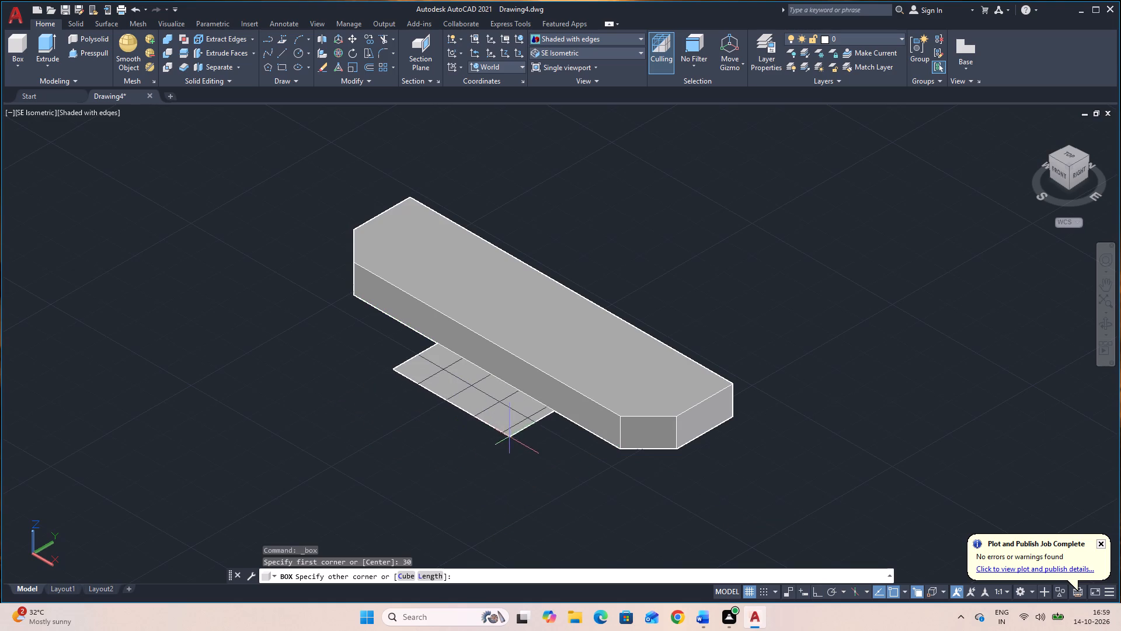
click(435, 571)
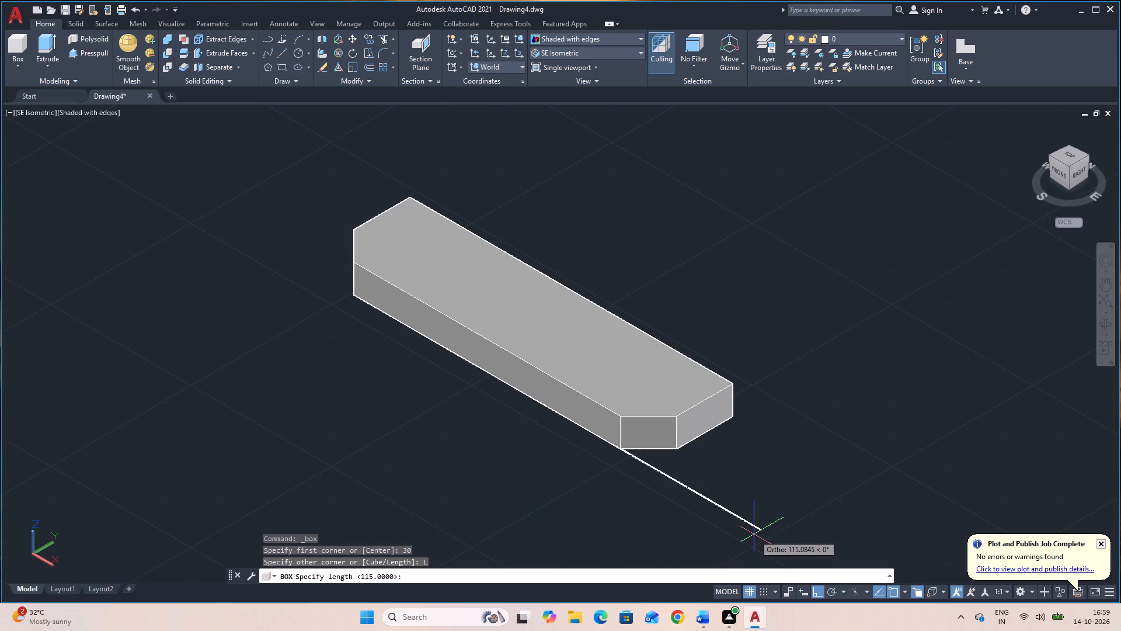
text(35)
key(Return)
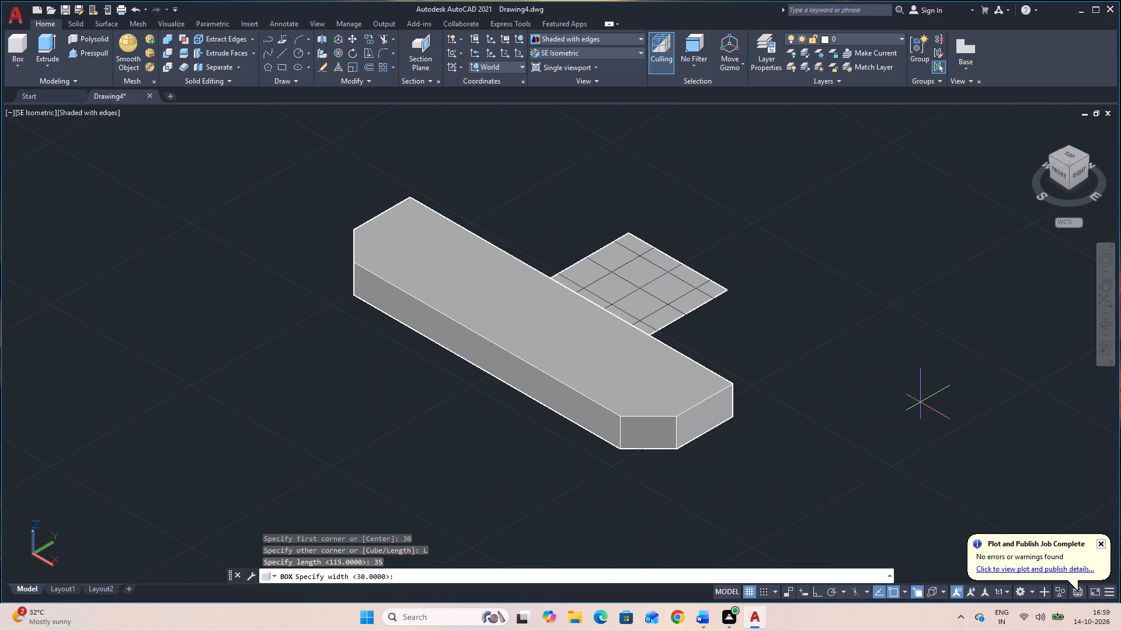
text(30)
key(Return)
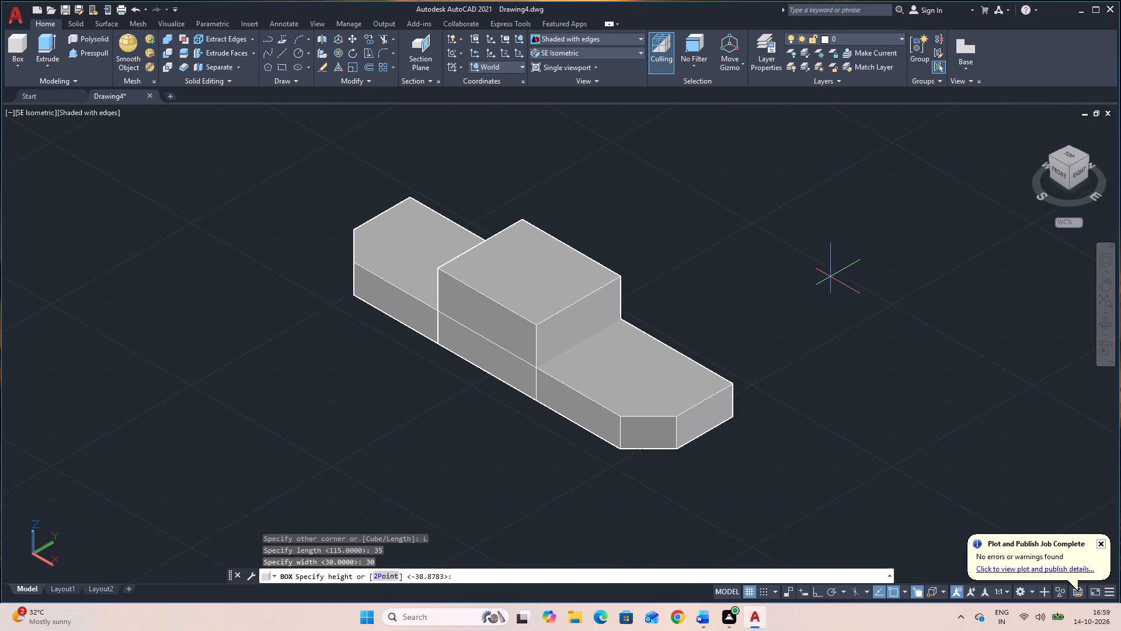
text(20)
key(Return)
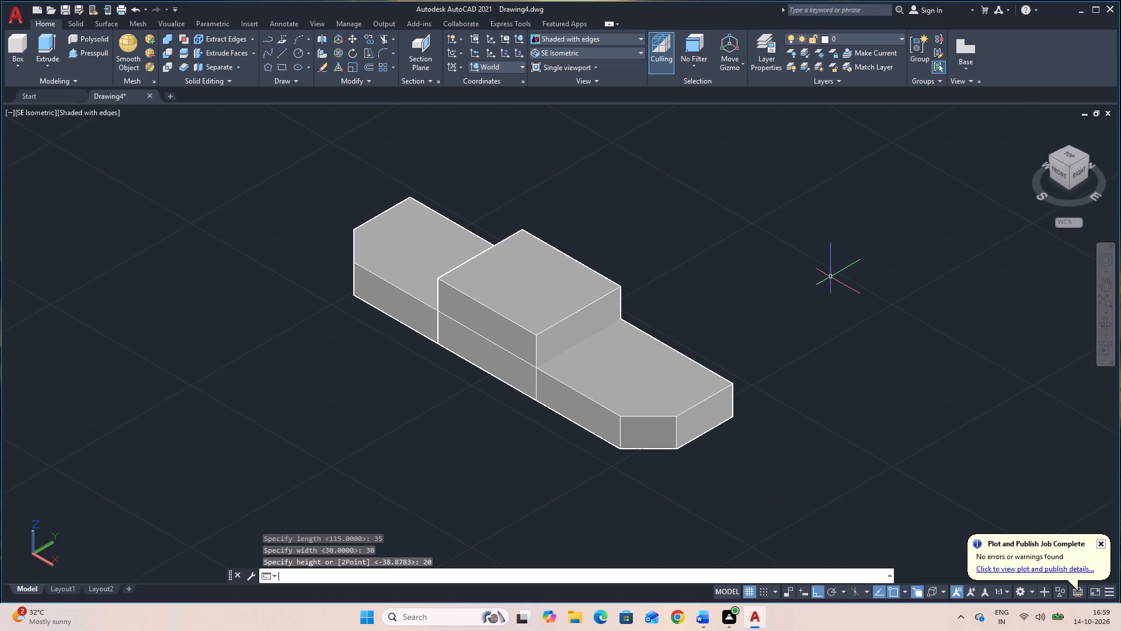
Presspull the new box's lower front area back through the block's width, and try to undo it.
click(80, 50)
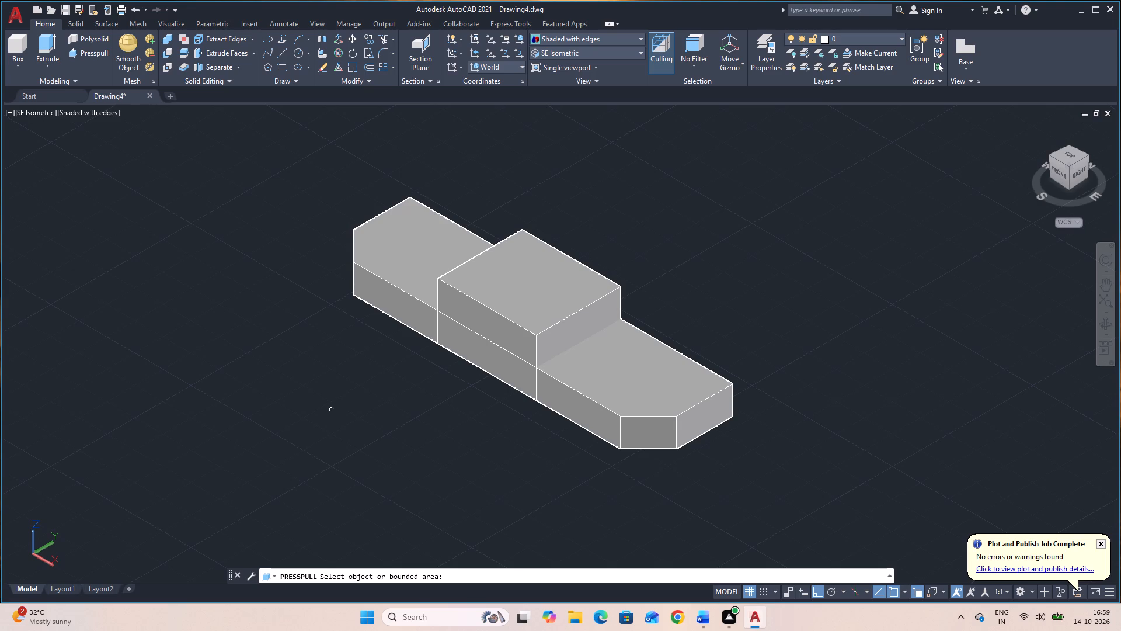
click(489, 360)
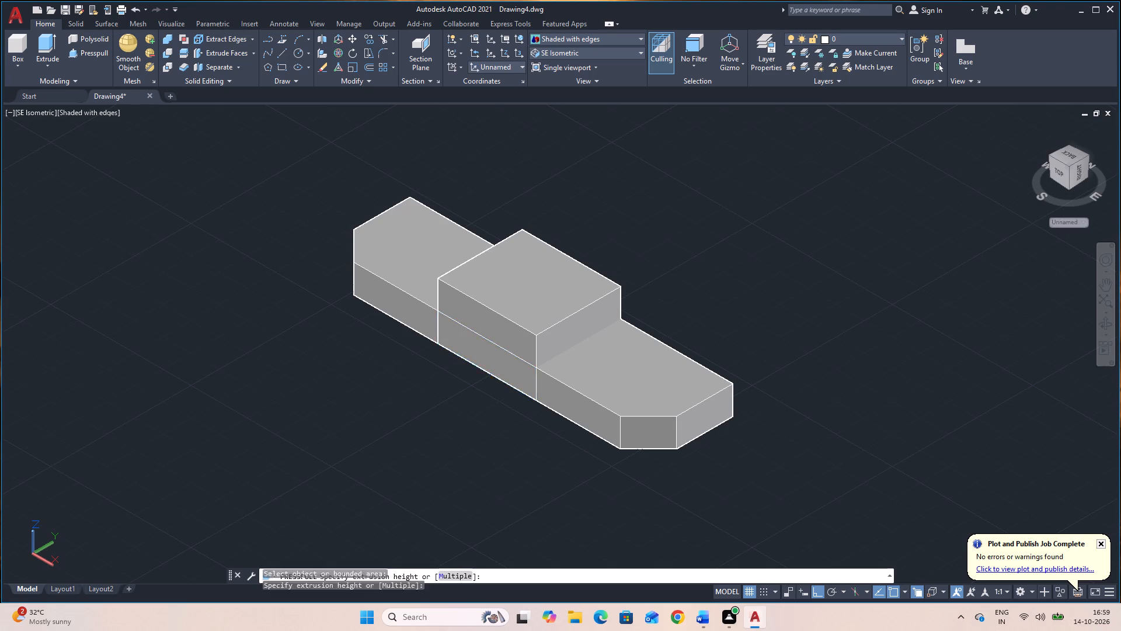
click(733, 293)
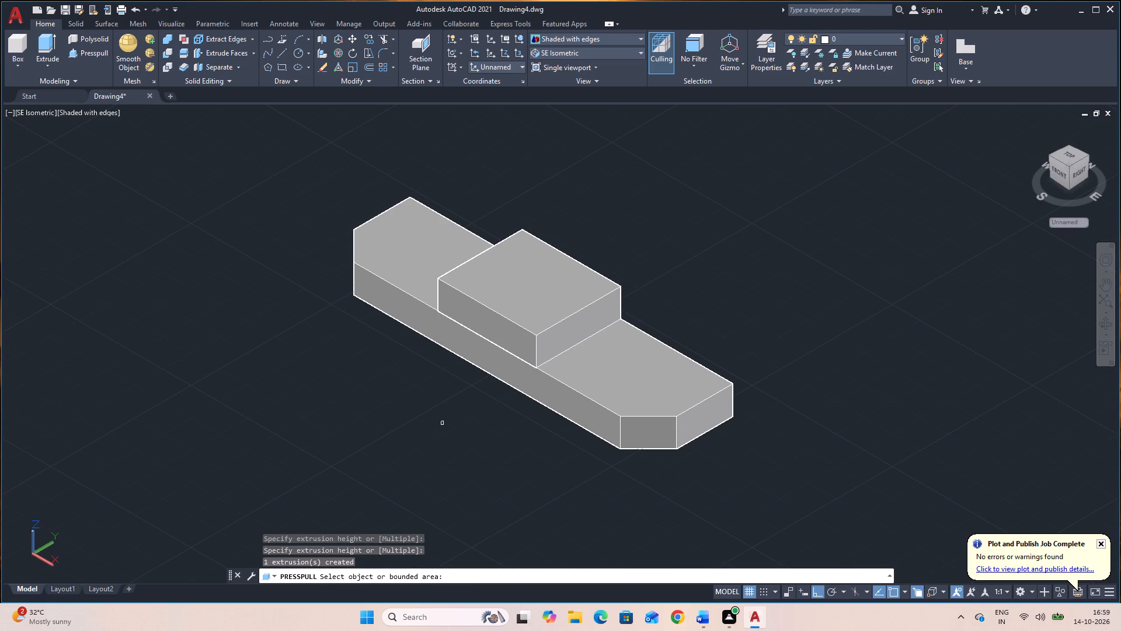
key(ctrl+z)
key(Escape)
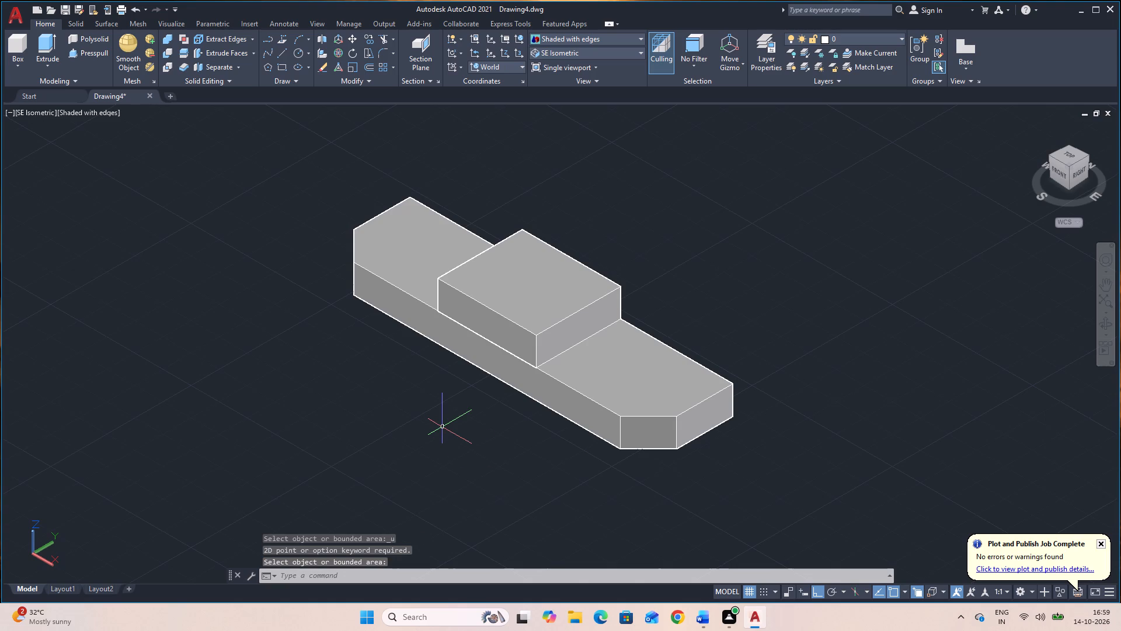
Outline a 35-long rectangle on the block's front face directly below the raised box, spanning from top edge to bottom edge.
text(L)
key(space)
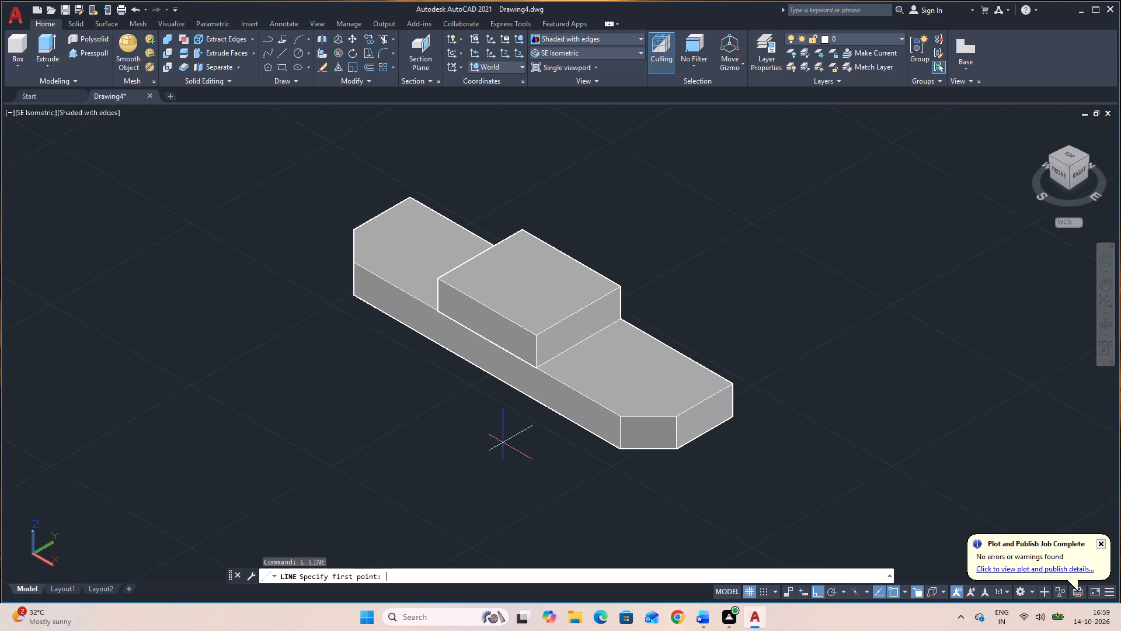
click(535, 367)
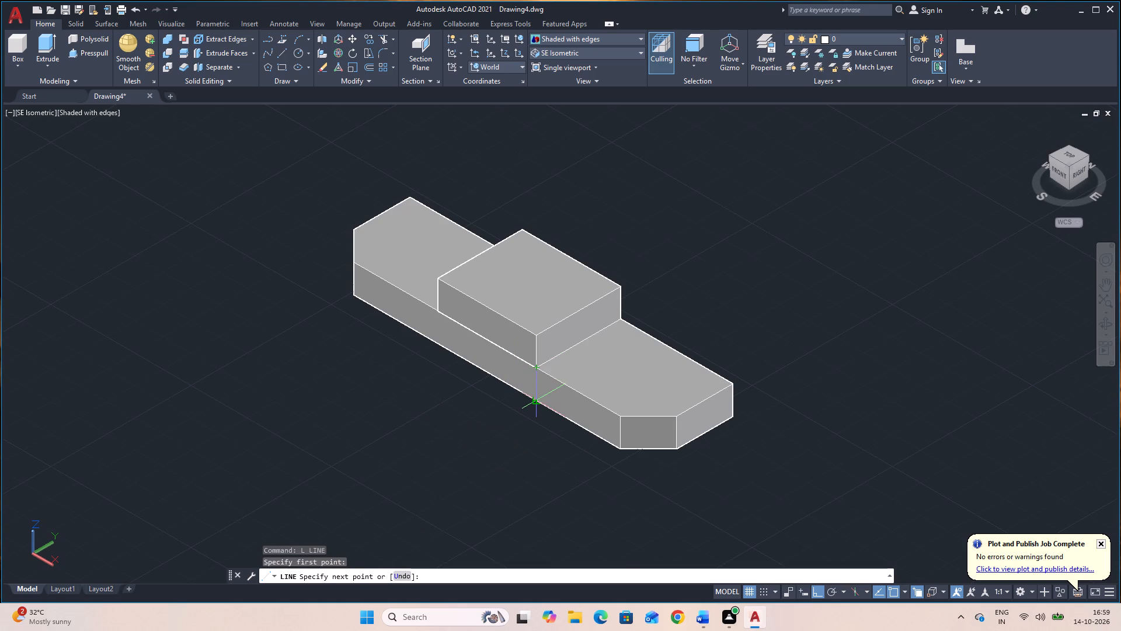
click(539, 400)
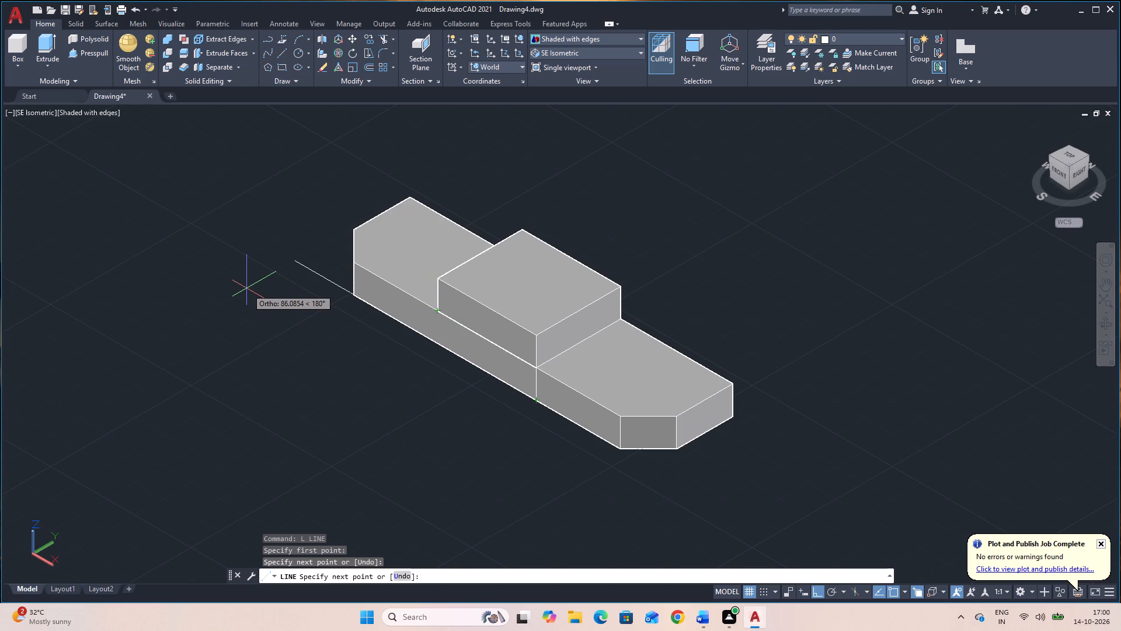
text(35)
key(Return)
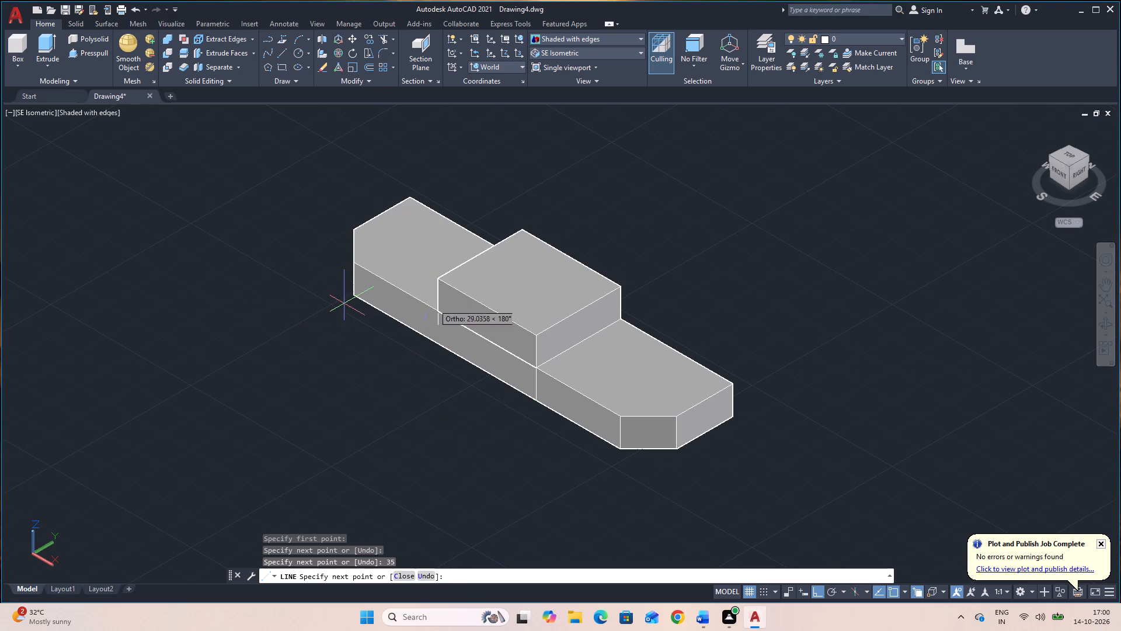
click(437, 311)
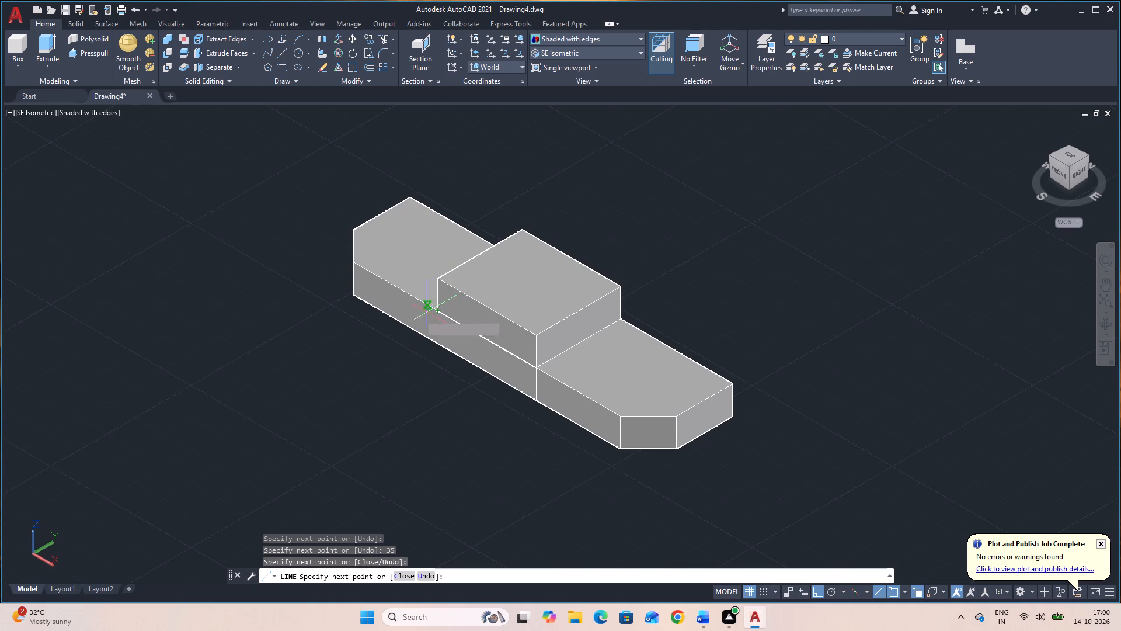
key(Escape)
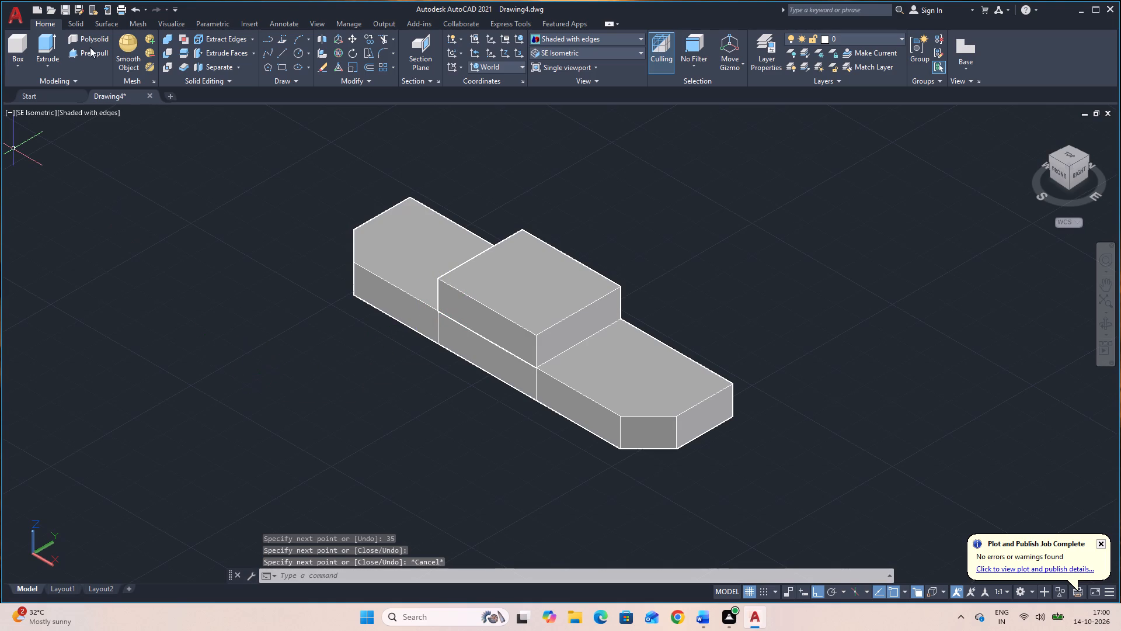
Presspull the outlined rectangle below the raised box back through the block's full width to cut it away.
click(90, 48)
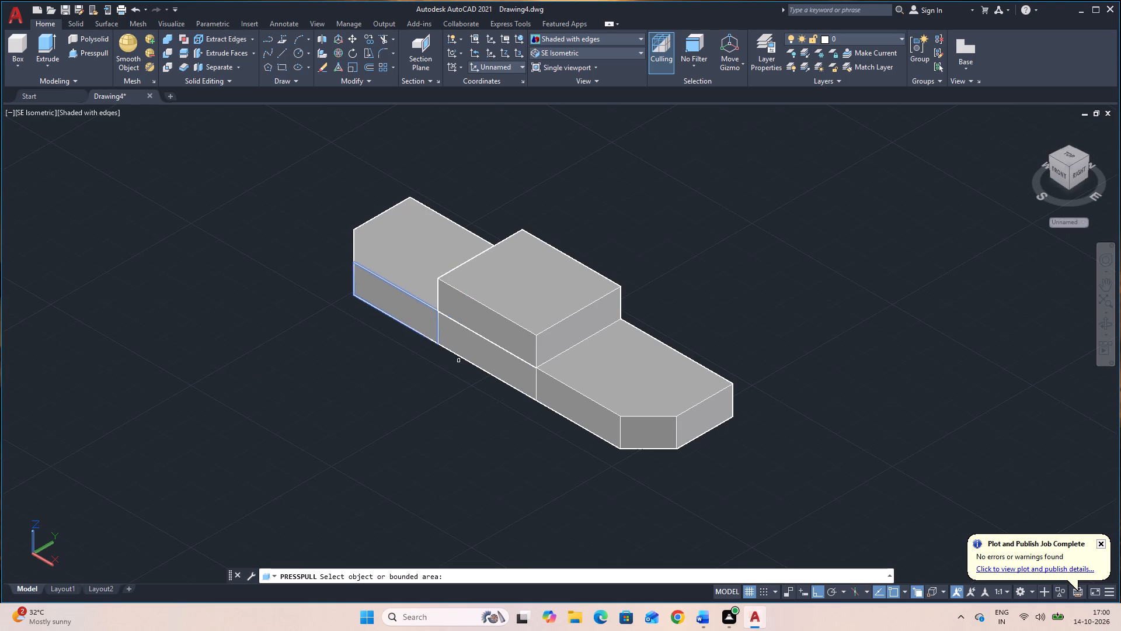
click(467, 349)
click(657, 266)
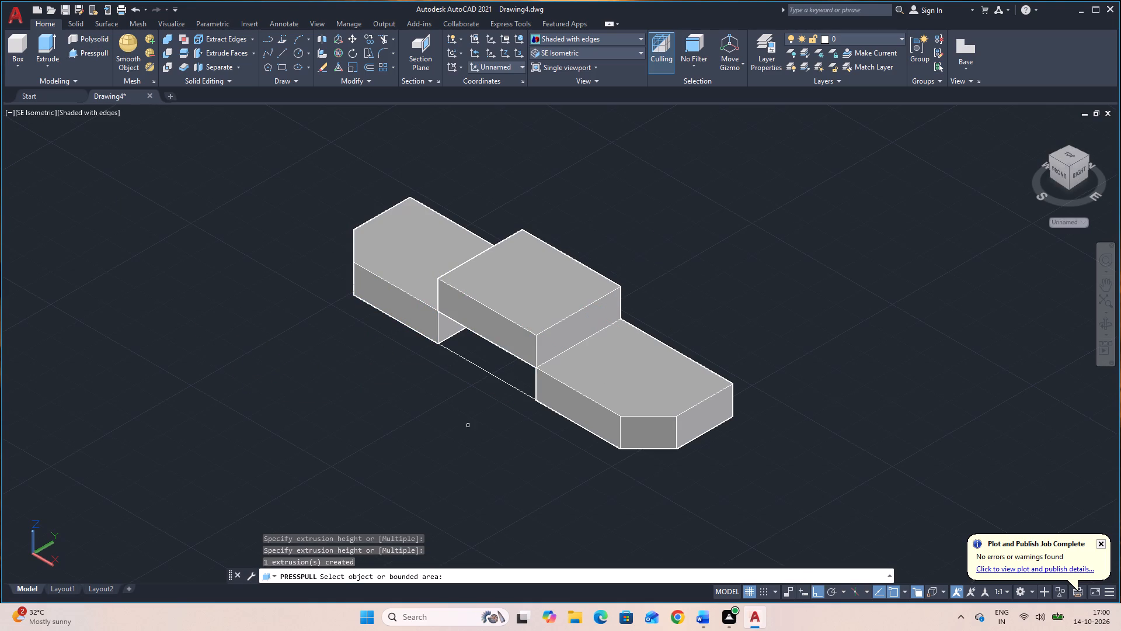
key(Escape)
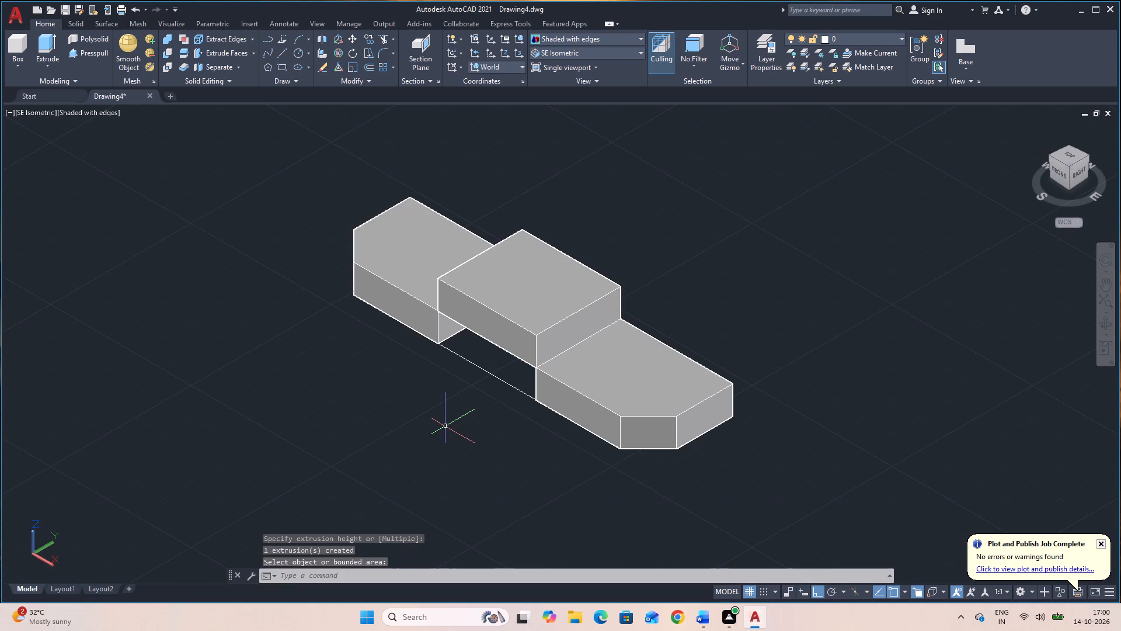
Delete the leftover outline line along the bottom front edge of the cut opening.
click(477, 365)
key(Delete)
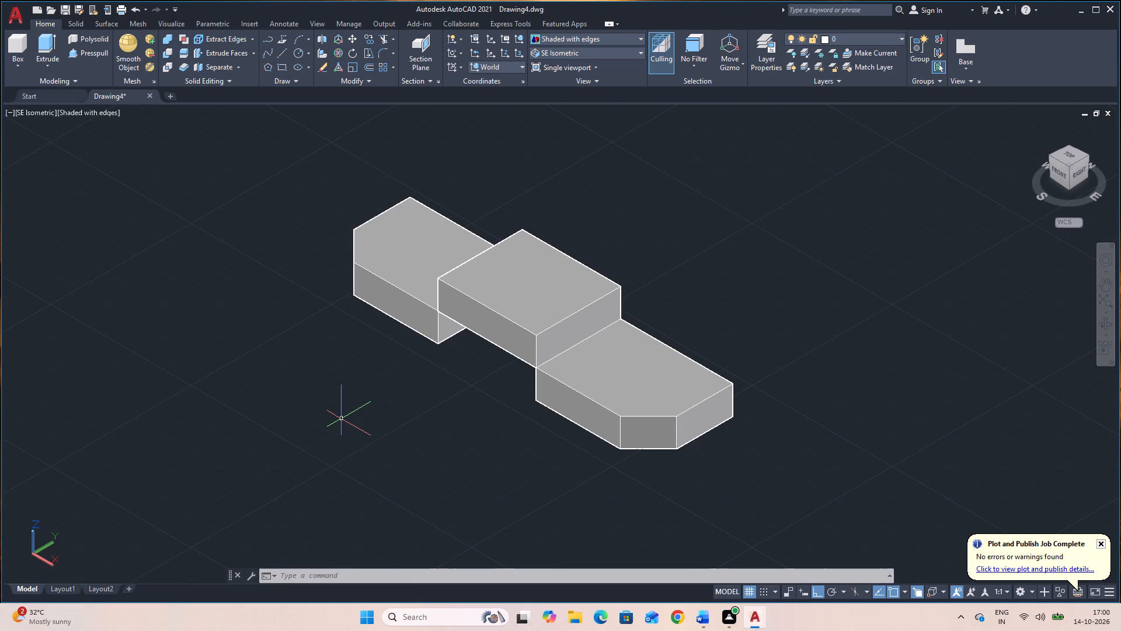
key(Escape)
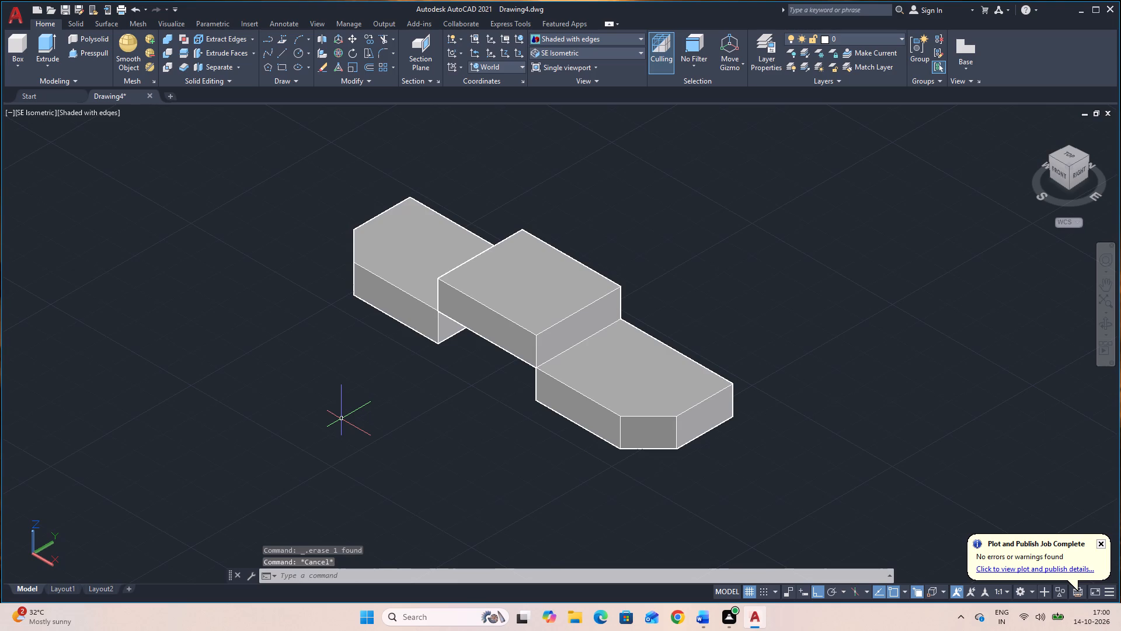
Undo the recent cuts, outline lines and the raised middle box, back to the plain block with angled corners.
key(ctrl+z)
key(ctrl+z)
key(ctrl+z)
key(ctrl+z)
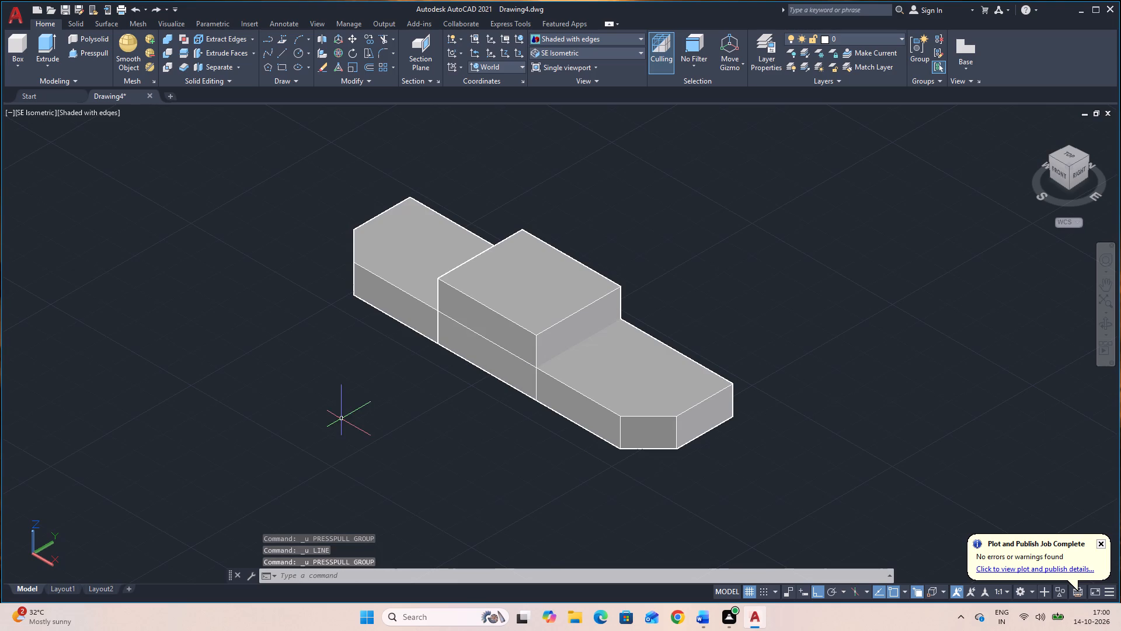
key(ctrl+z)
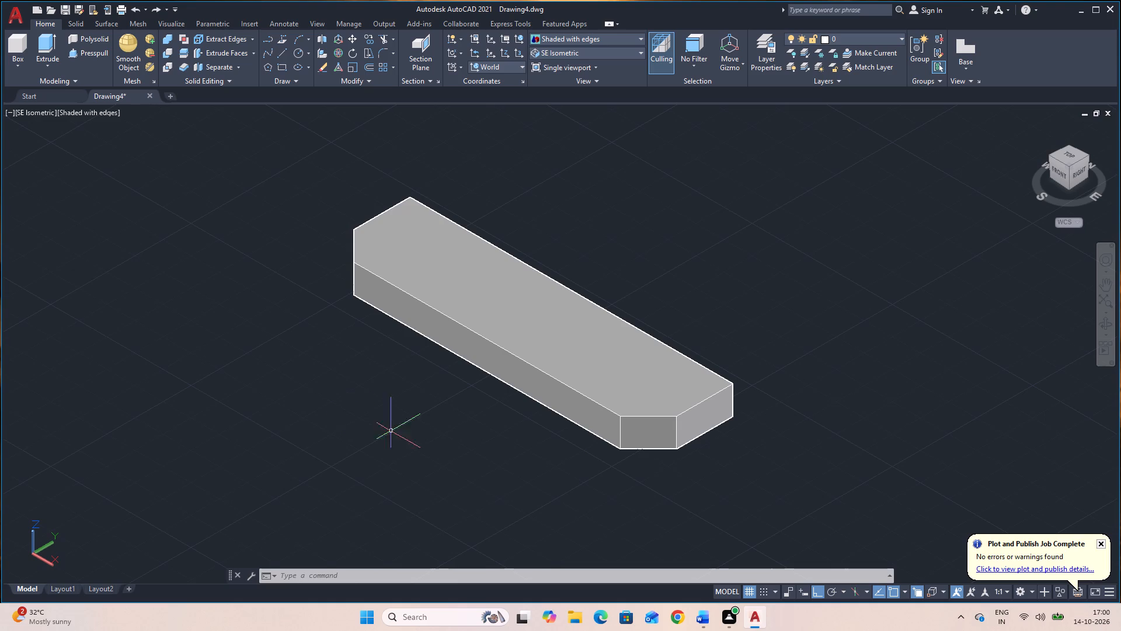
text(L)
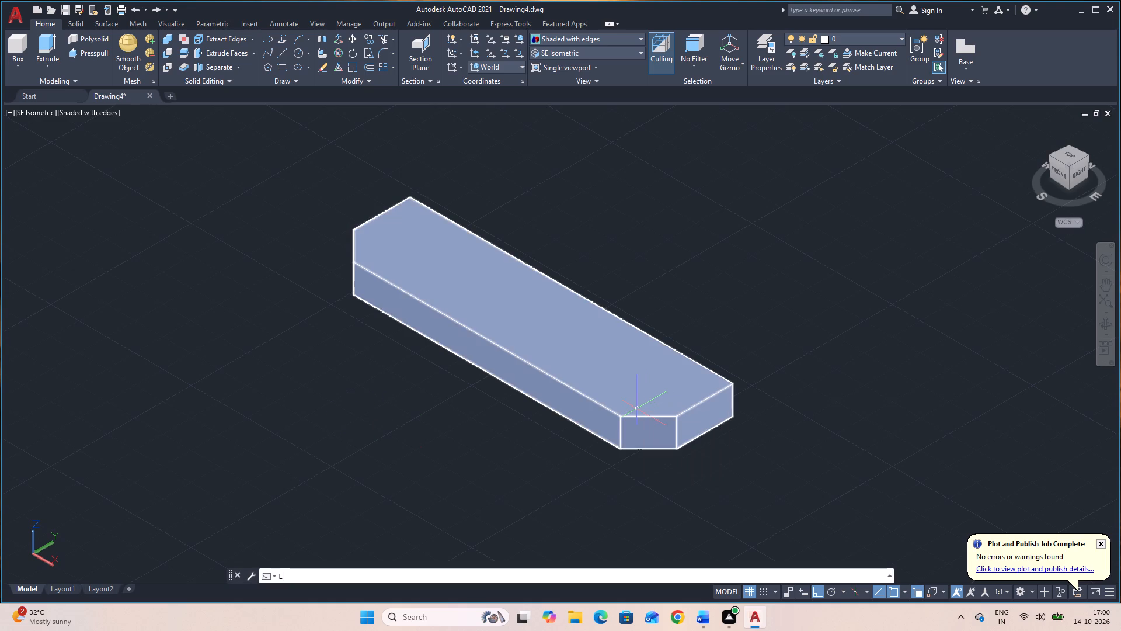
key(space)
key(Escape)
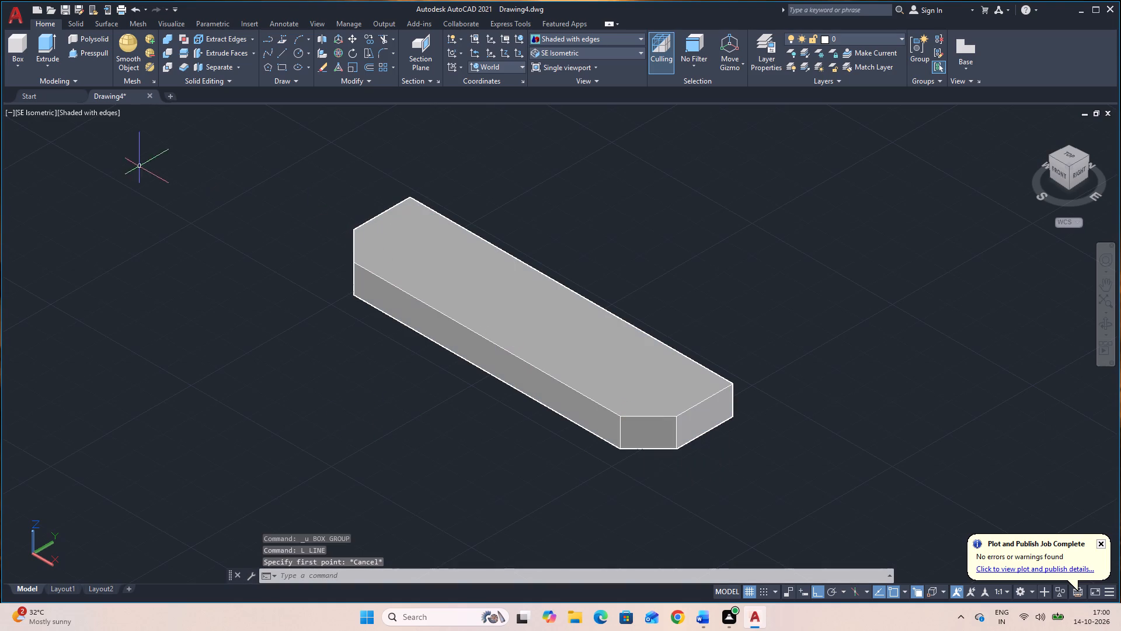
Create a box starting 25 along the block's top back edge from its near end: length 30 across the block, width 65 along it, height 65.
click(19, 46)
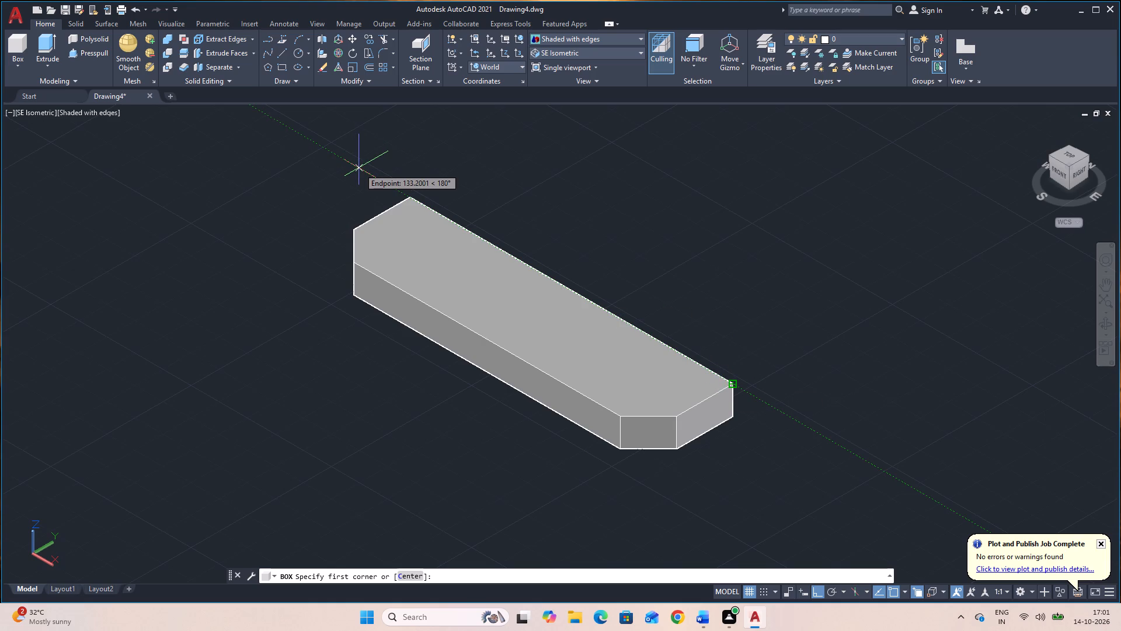
text(25)
key(Return)
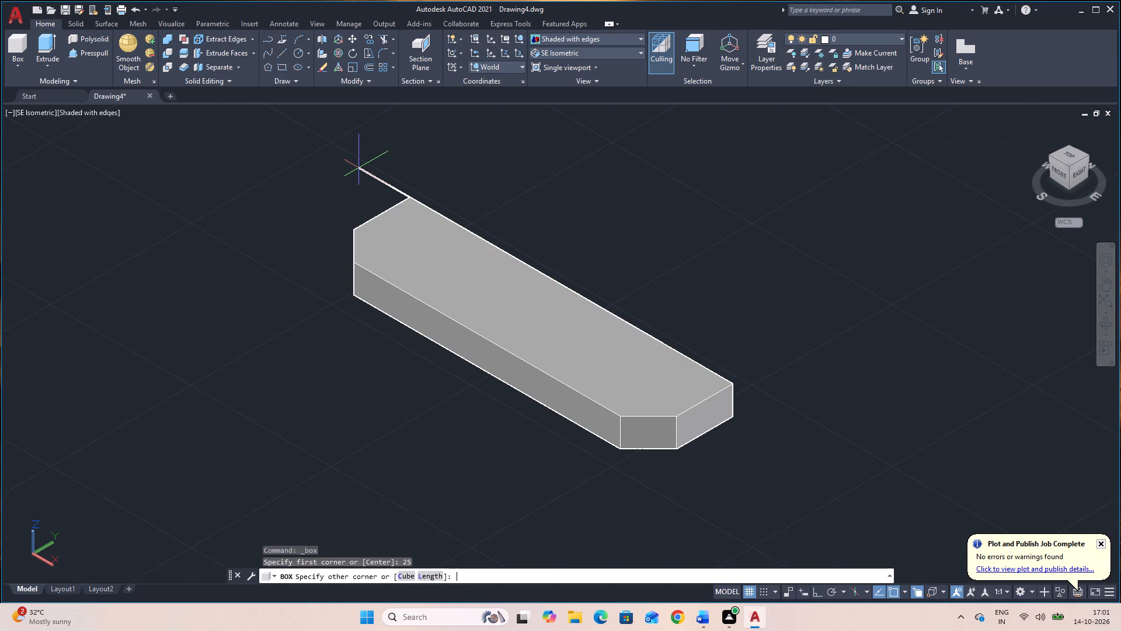
click(429, 575)
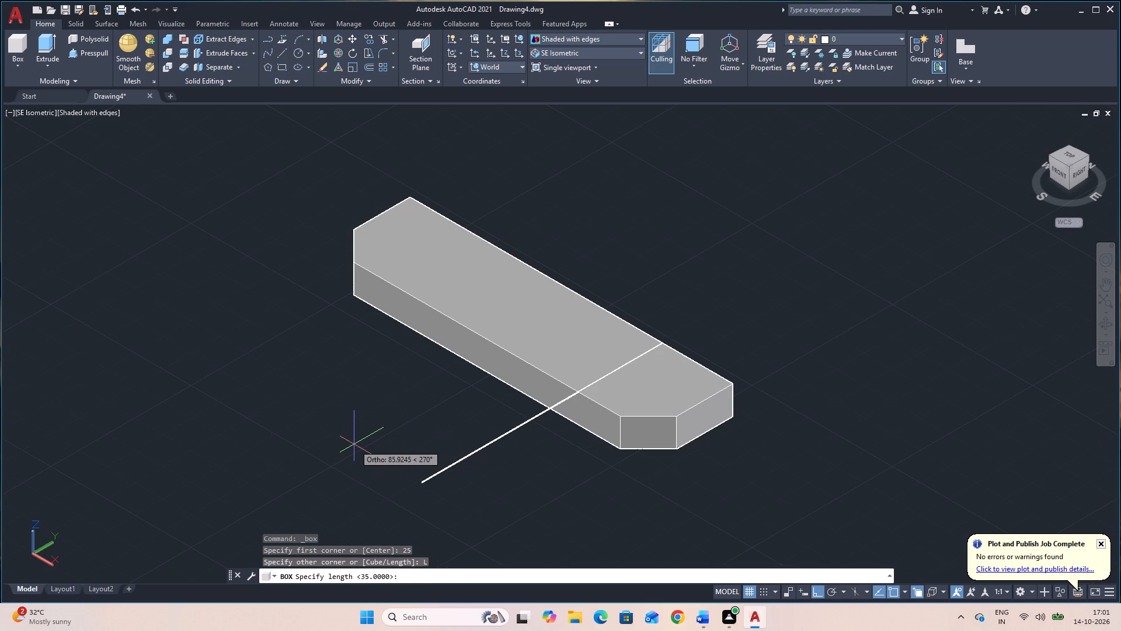
text(30)
key(Return)
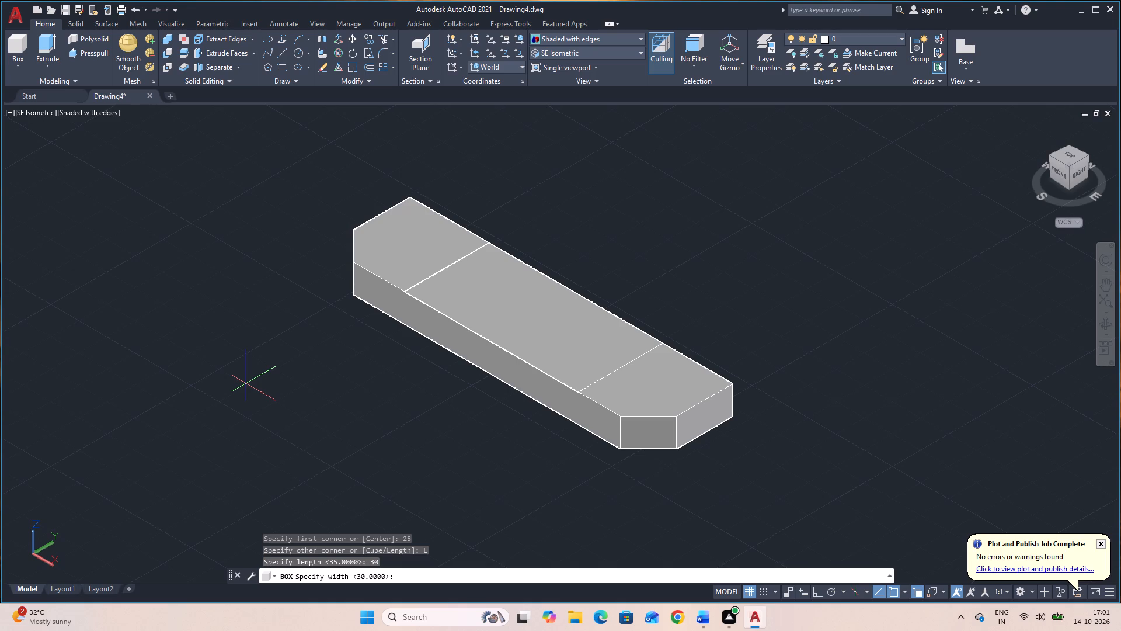
text(65)
key(Return)
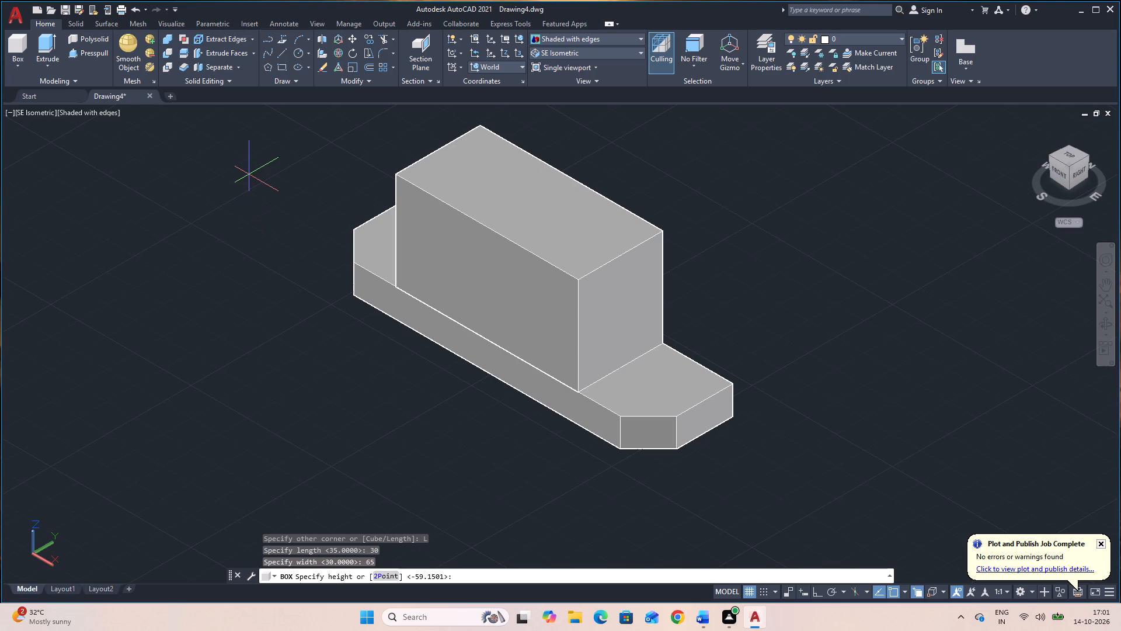
text(65)
key(Return)
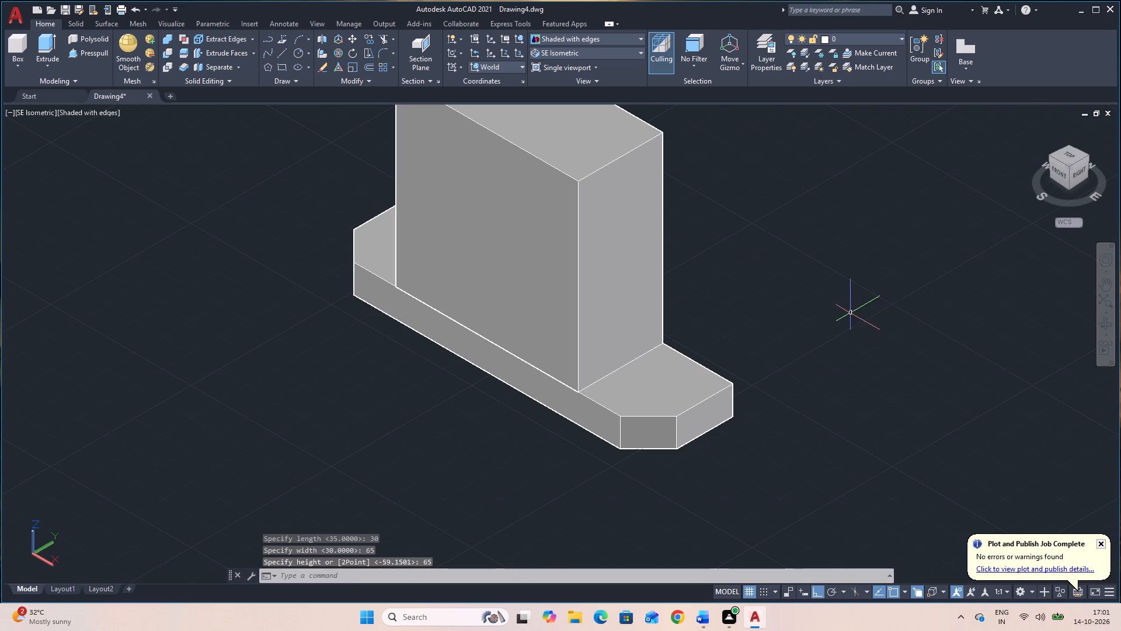
Starting 30 along the front bottom edge from its far-left end, draw lines 20 up, 35 along the block and 20 down.
scroll(838, 307, down, 1)
middle_drag(838, 307, 572, 376)
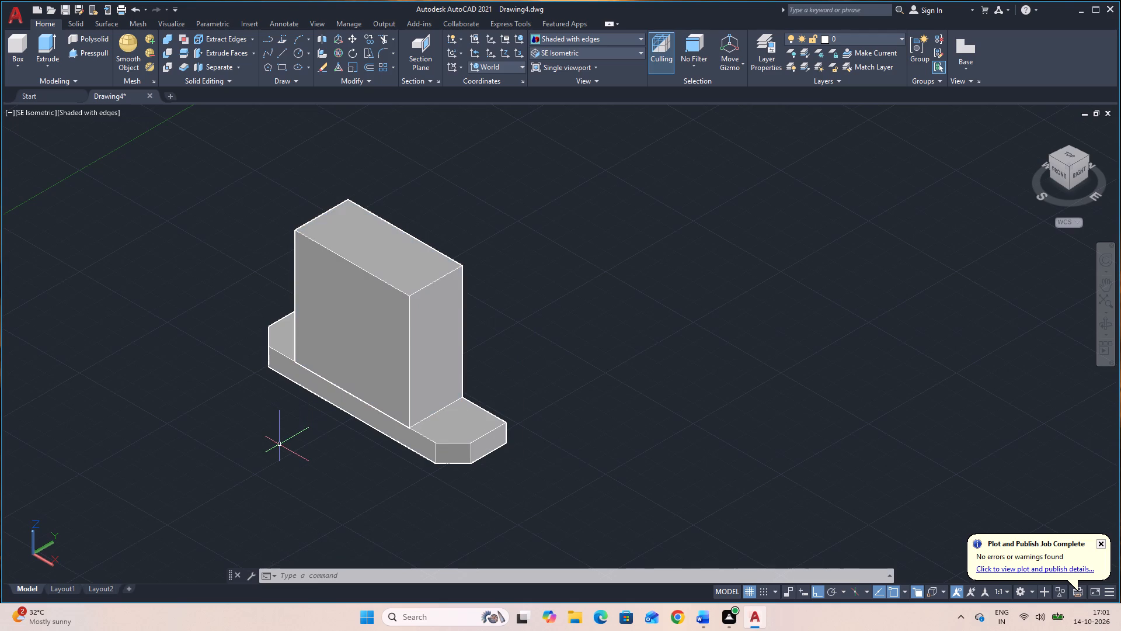
text(L)
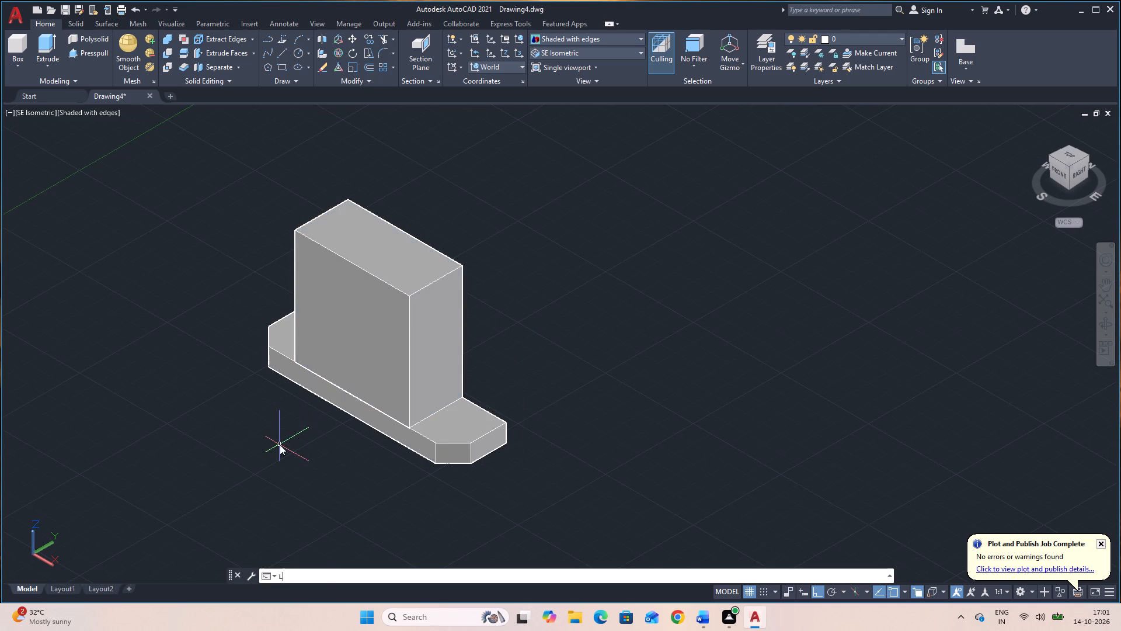
key(space)
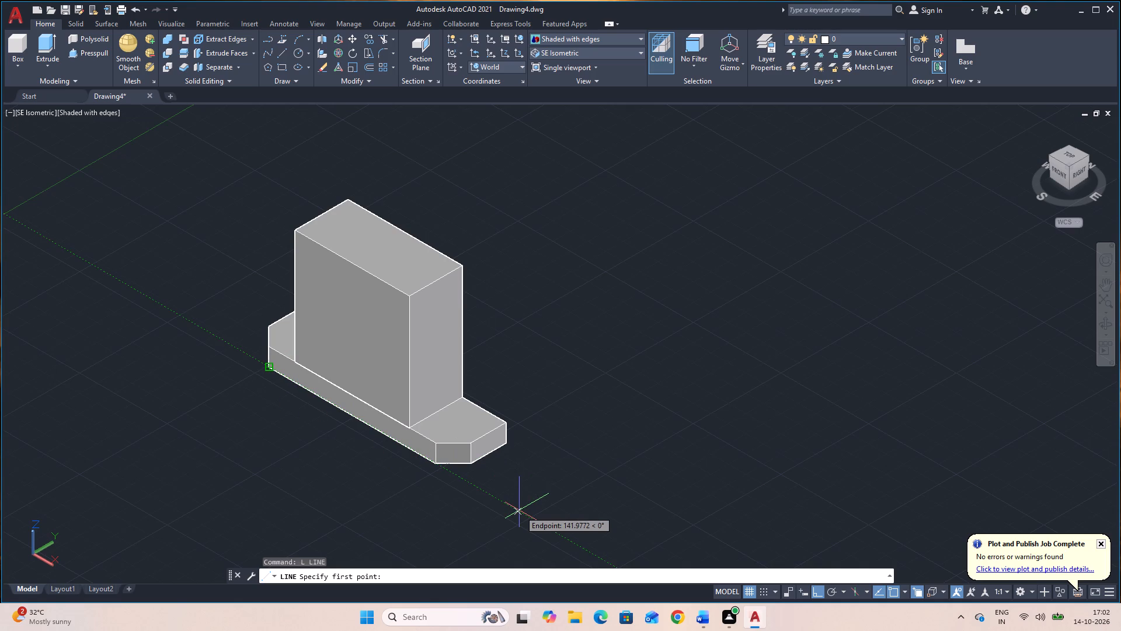
text(30)
key(Return)
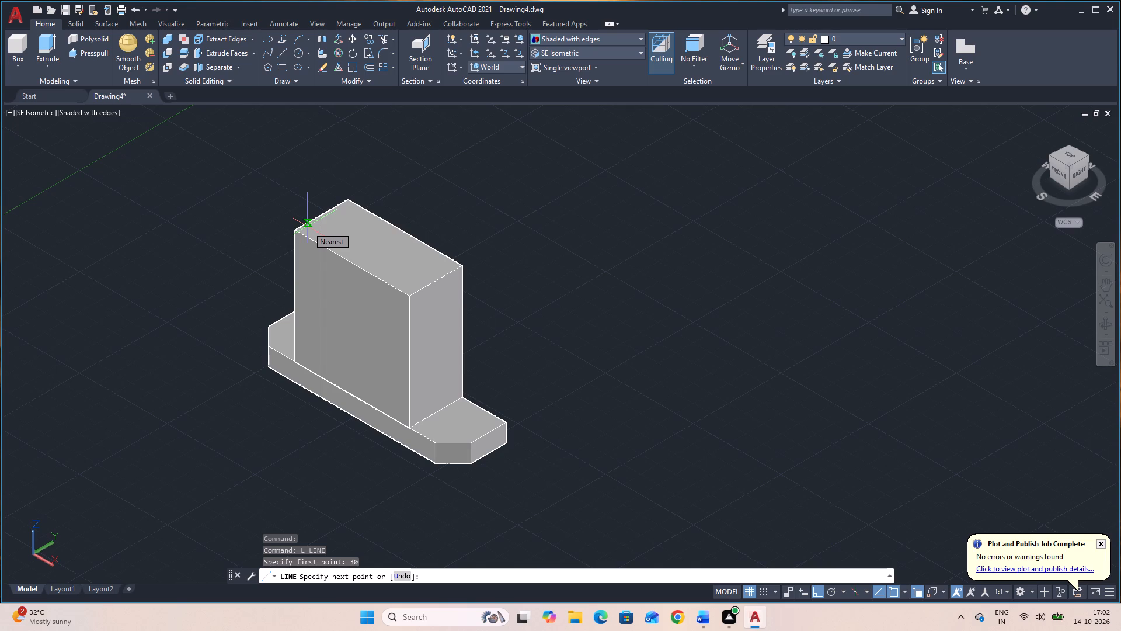
text(20)
key(Return)
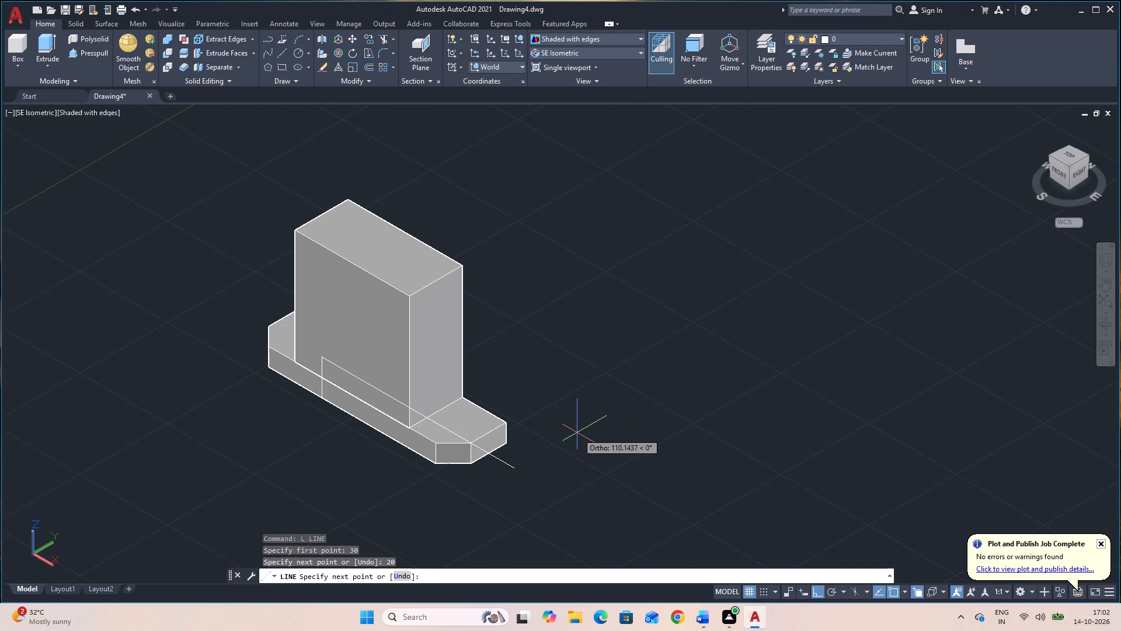
text(35)
key(Return)
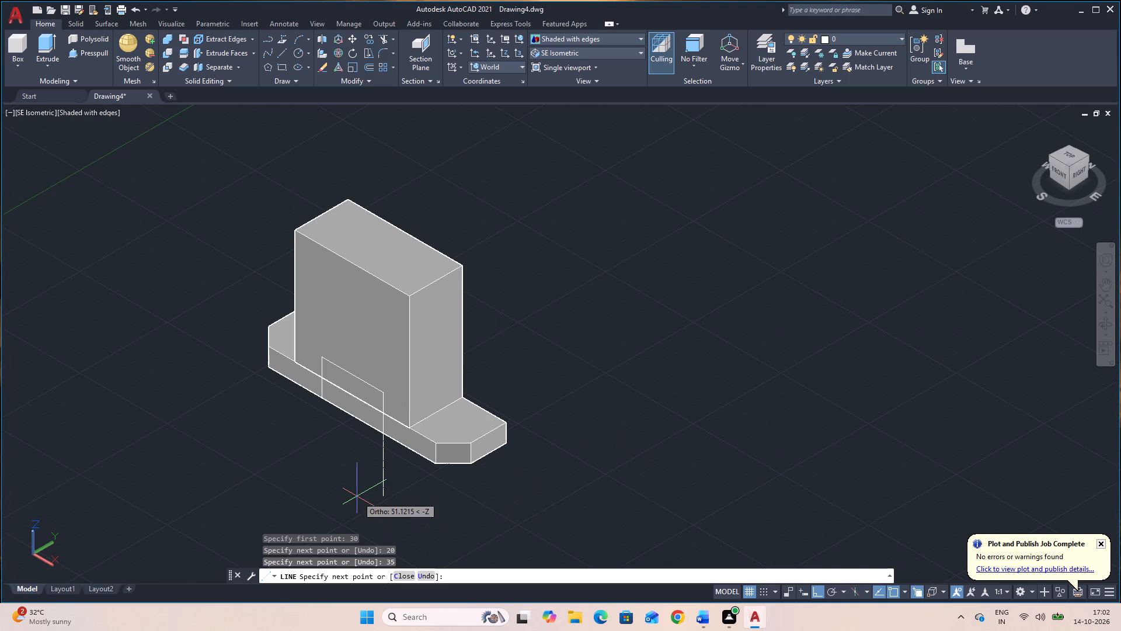
text(20)
key(Return)
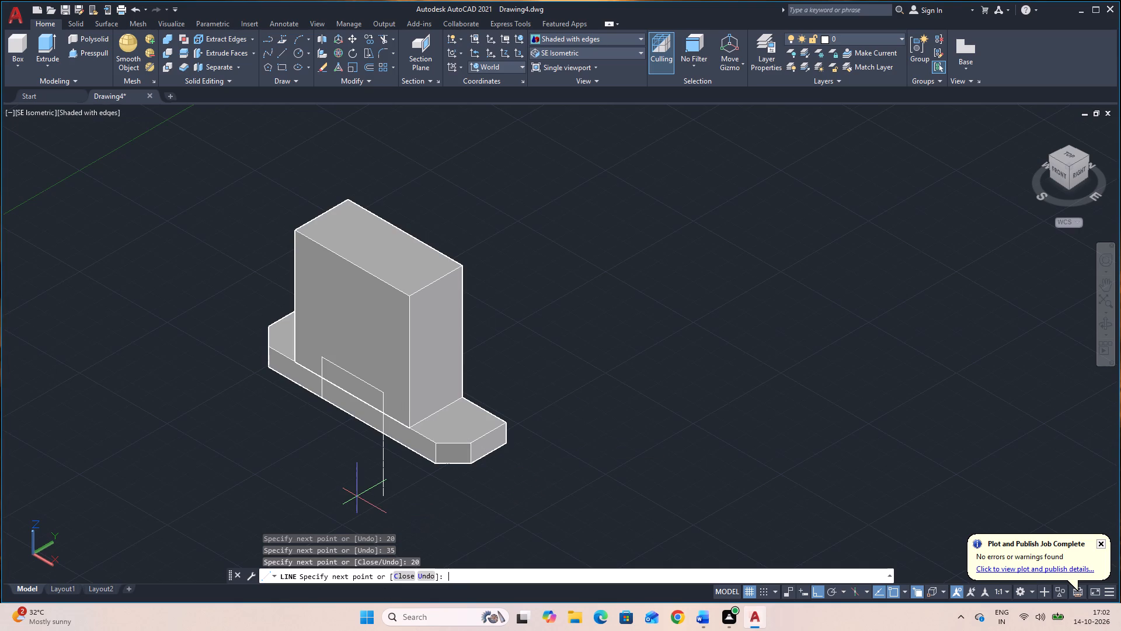
key(Escape)
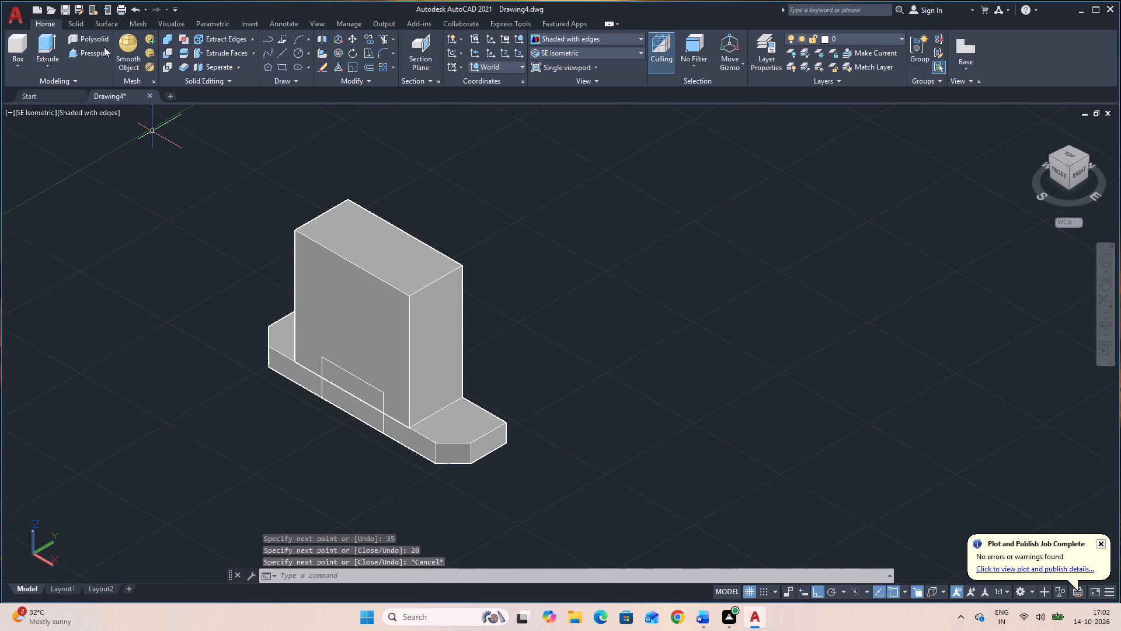
Presspull both outlined areas, on the block's front face and the tall box's face, back through the full width to cut a notch.
click(88, 47)
click(341, 400)
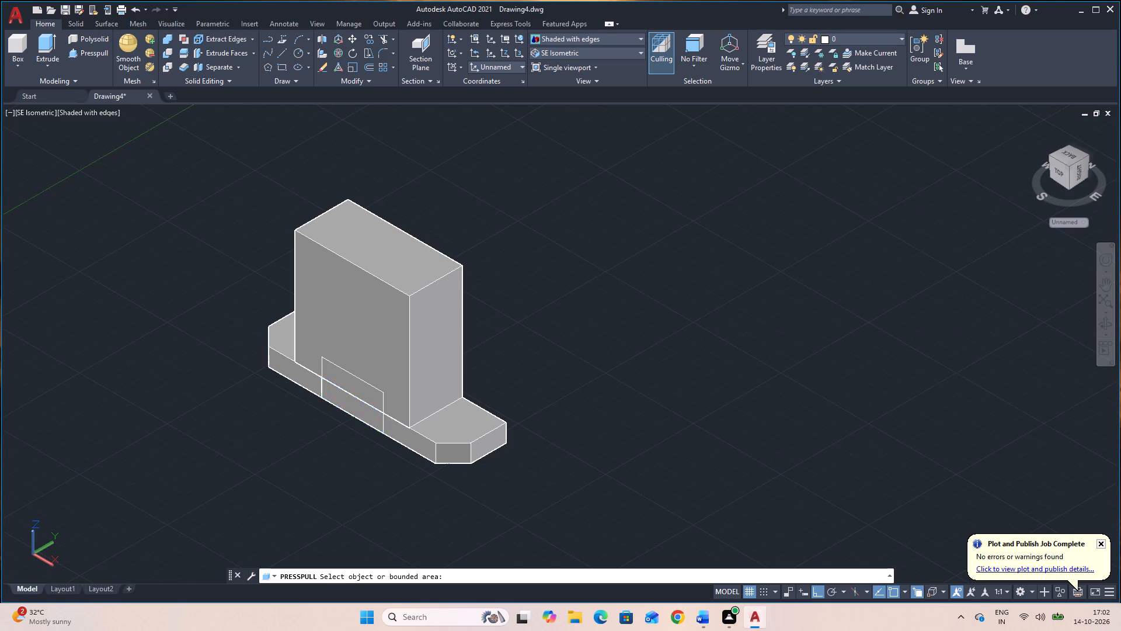
click(540, 372)
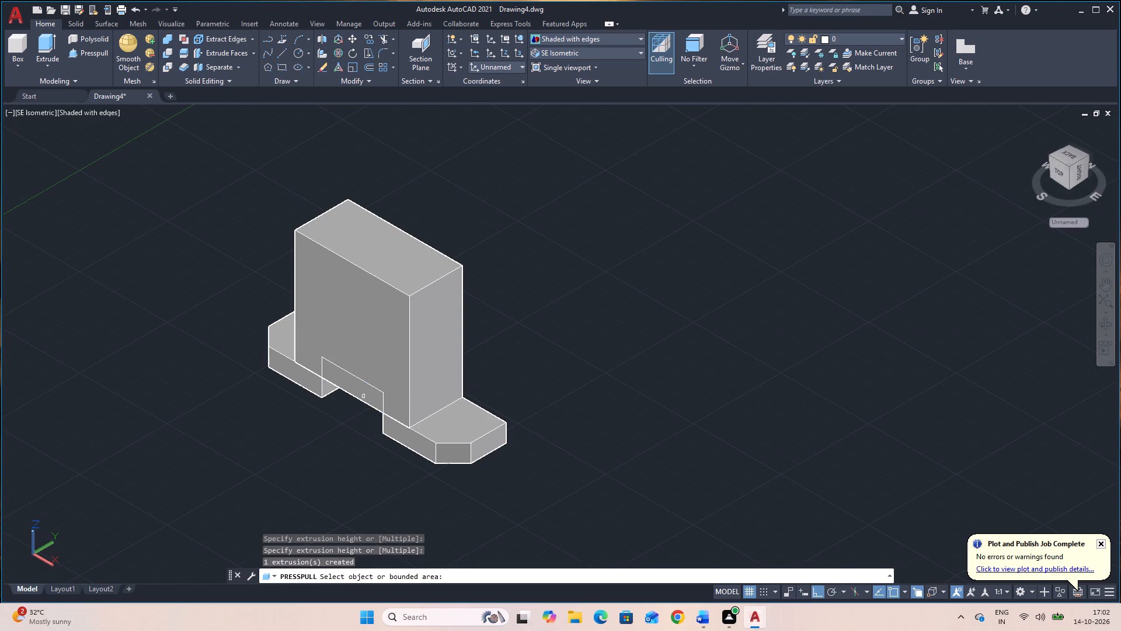
click(364, 397)
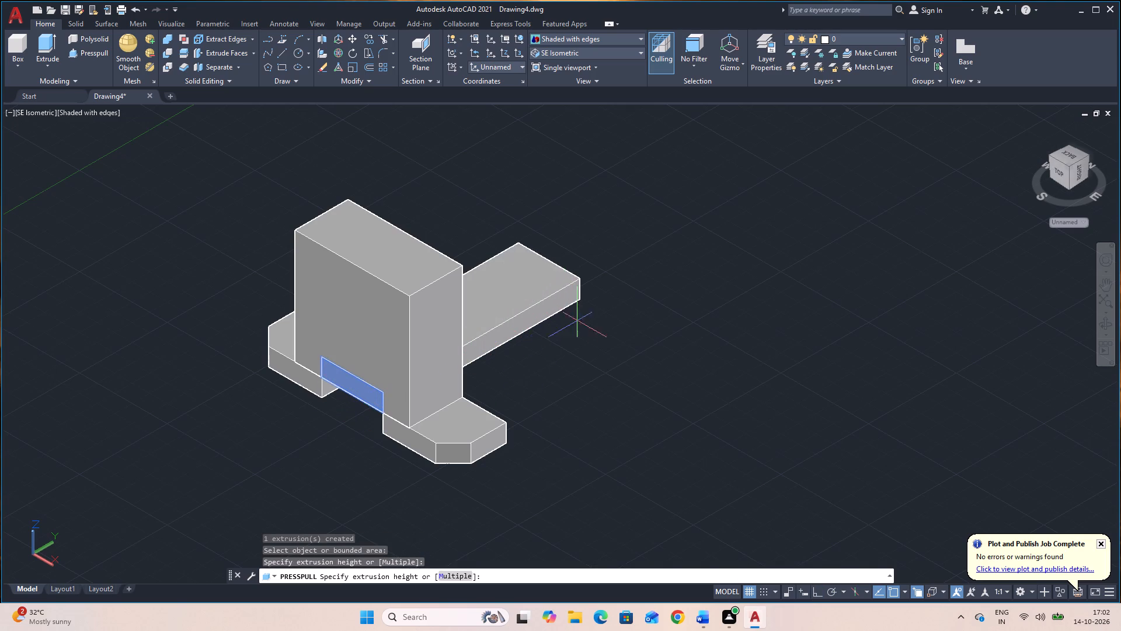
click(587, 316)
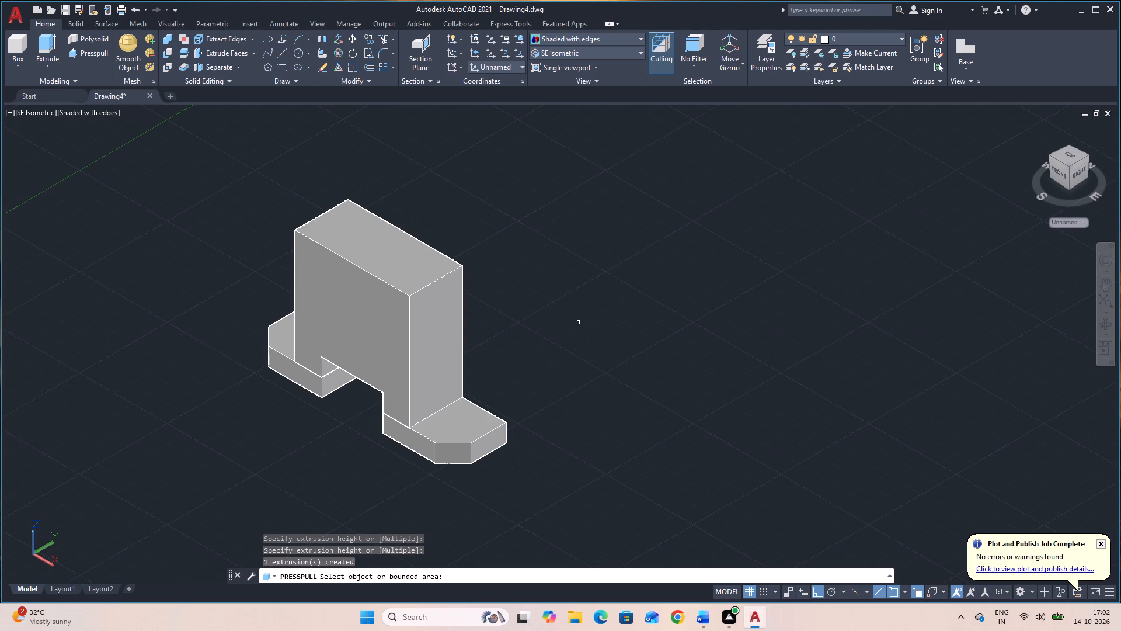
key(Escape)
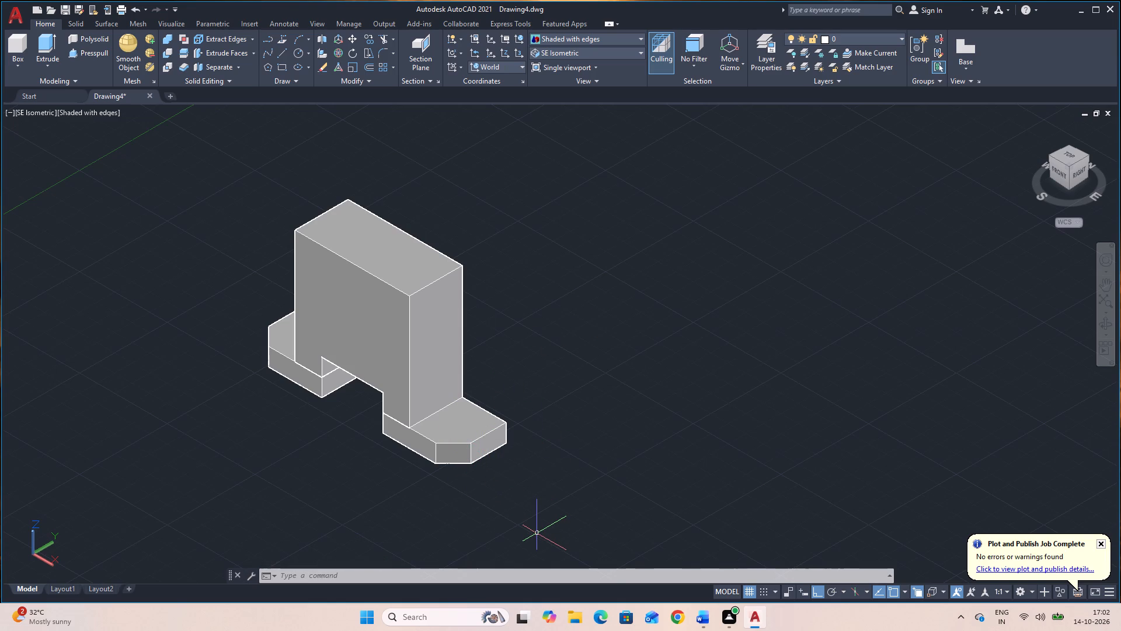
Union the tall box and the notched base into one solid.
text(UNION)
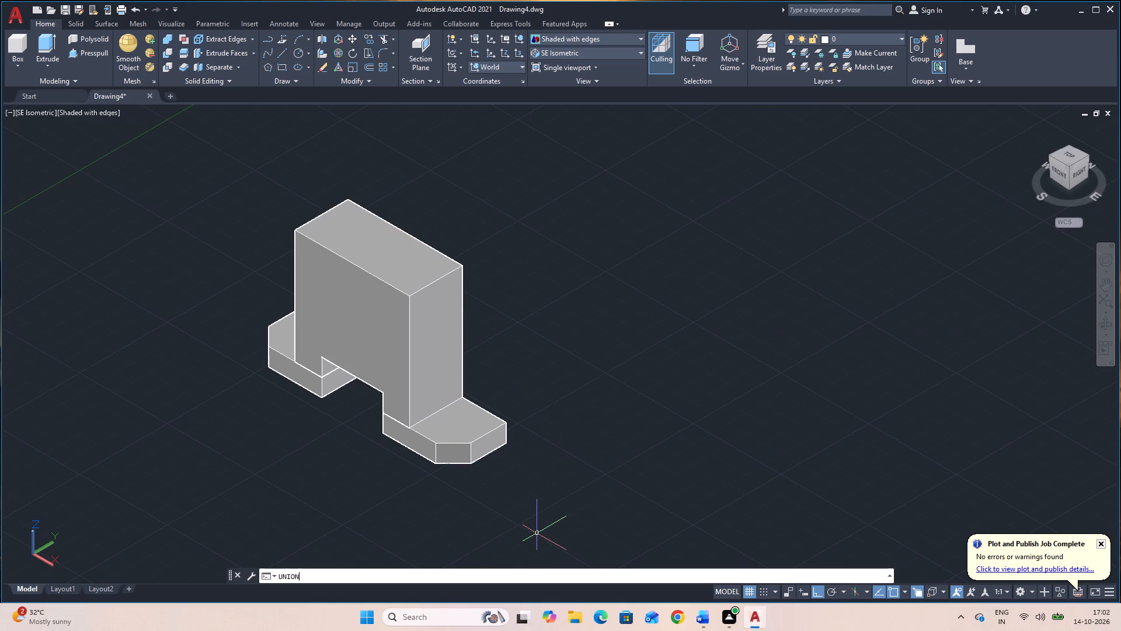
key(Return)
click(522, 518)
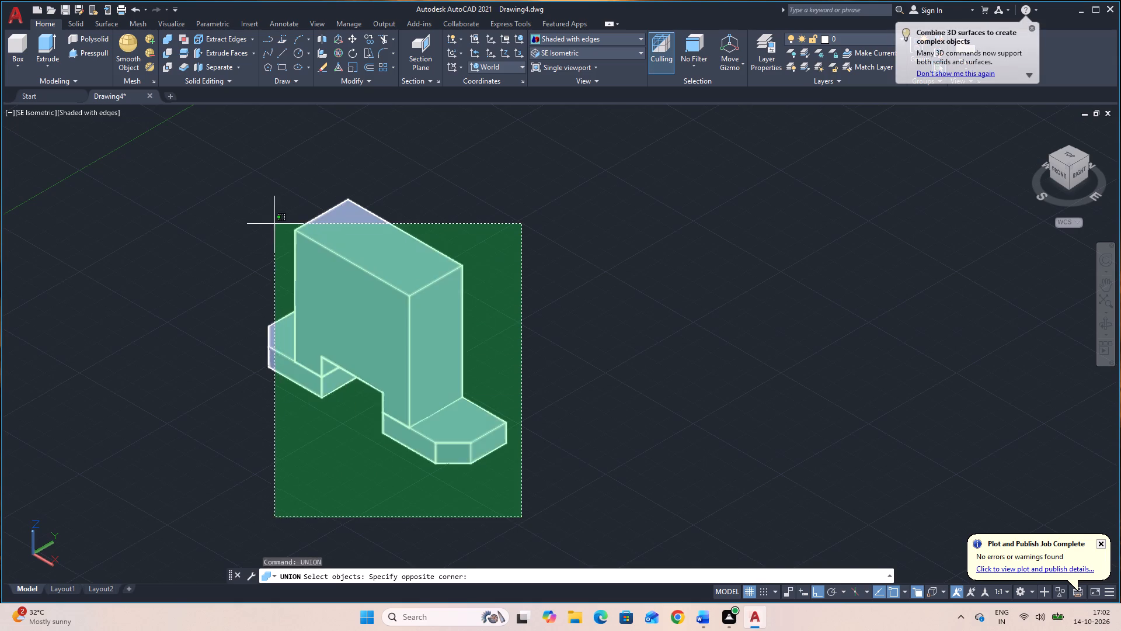
click(253, 223)
key(Return)
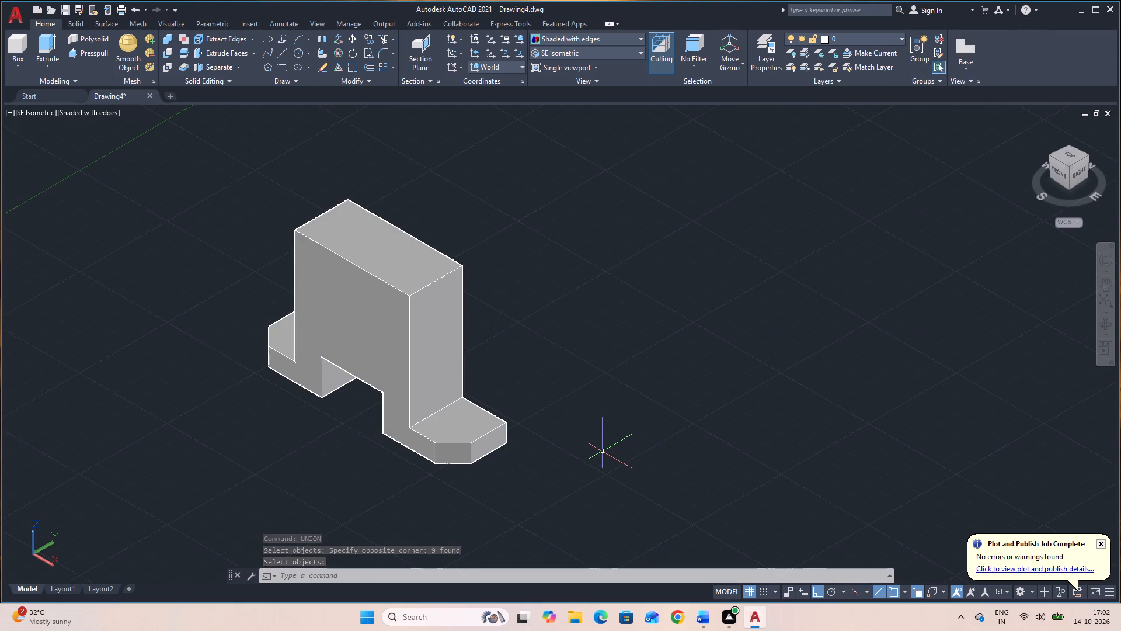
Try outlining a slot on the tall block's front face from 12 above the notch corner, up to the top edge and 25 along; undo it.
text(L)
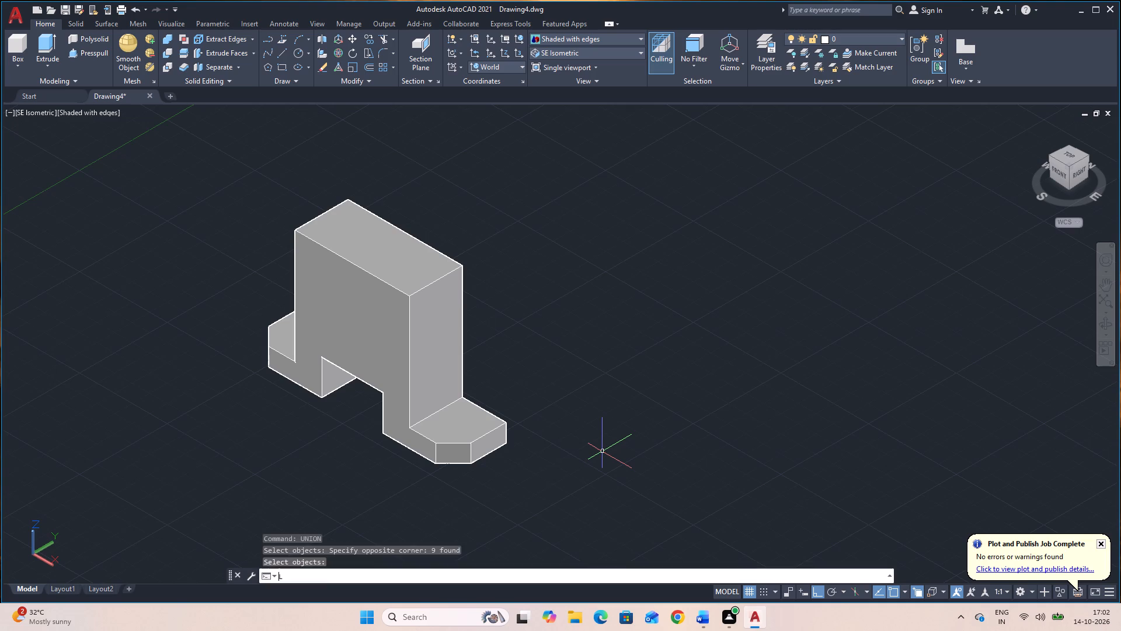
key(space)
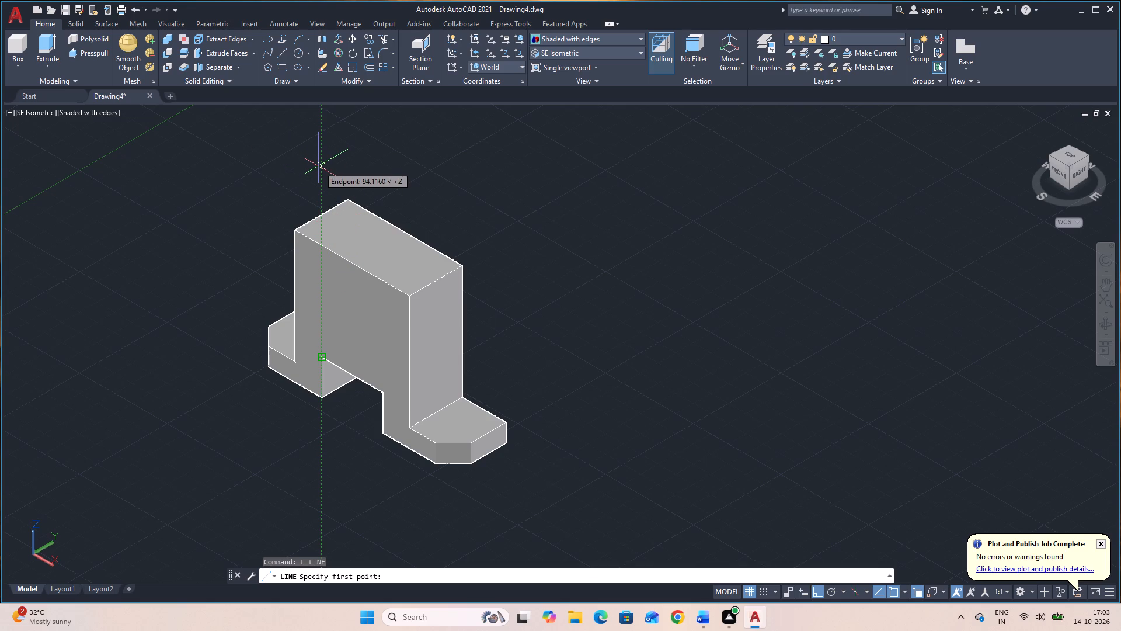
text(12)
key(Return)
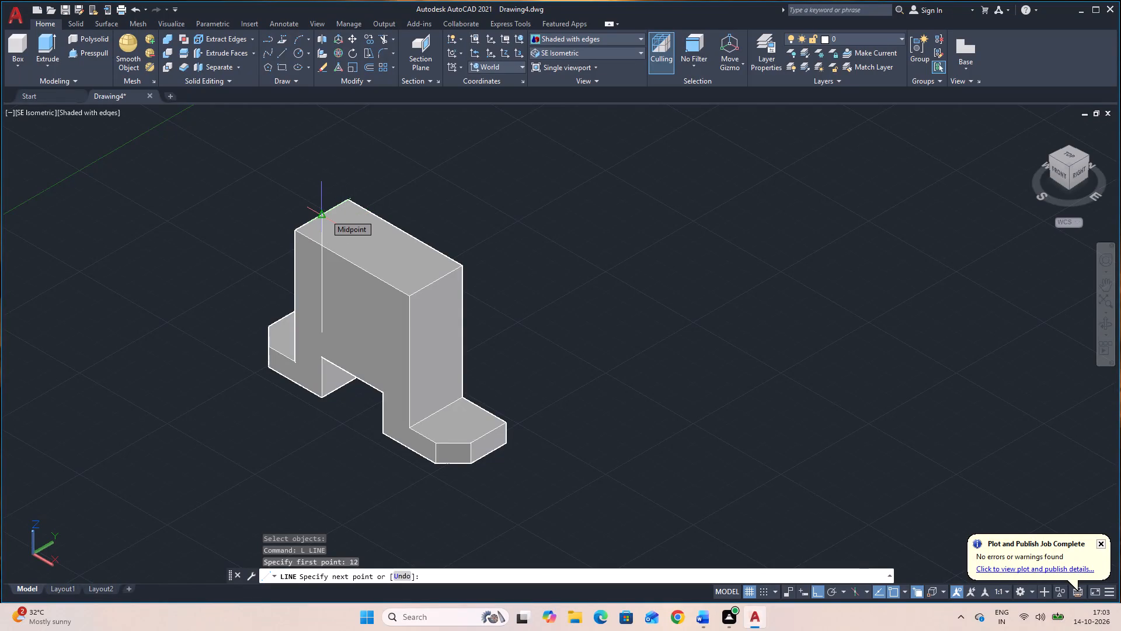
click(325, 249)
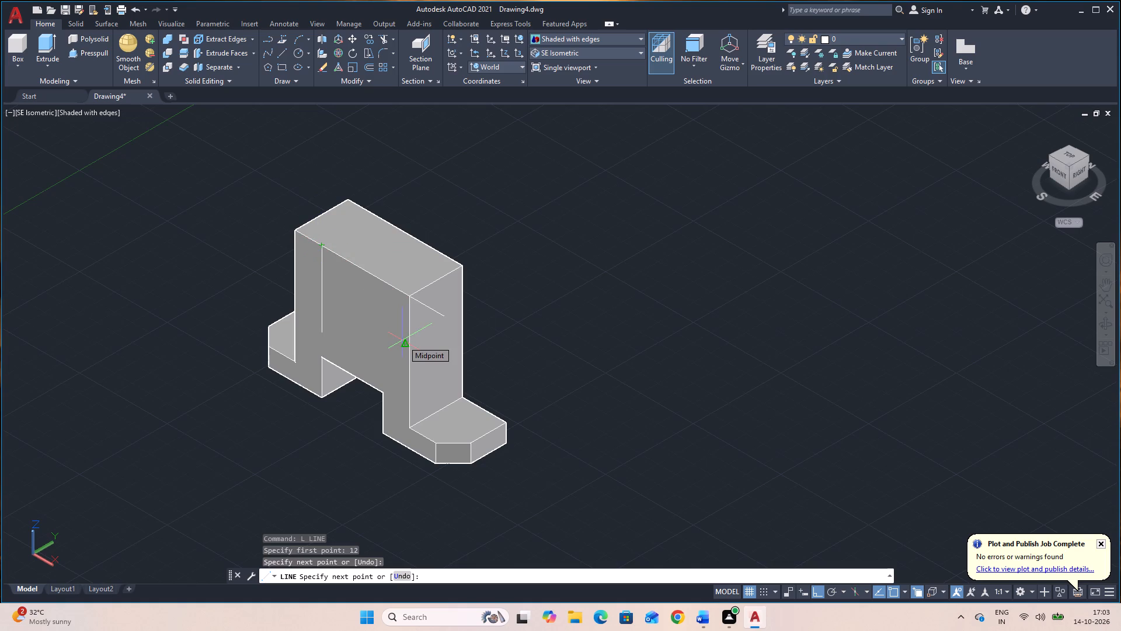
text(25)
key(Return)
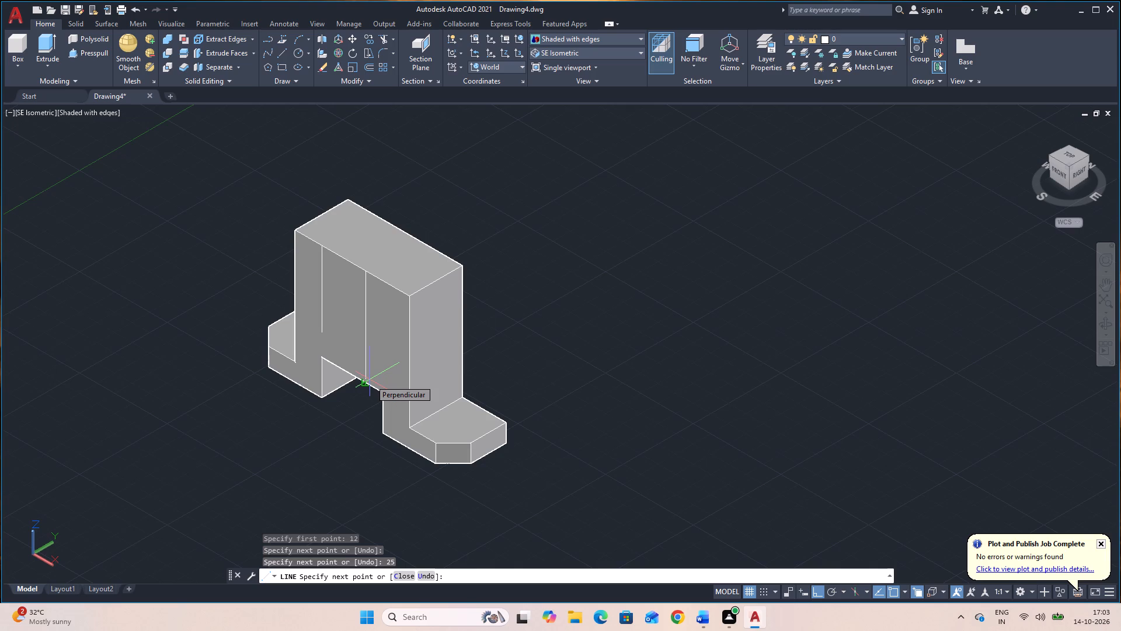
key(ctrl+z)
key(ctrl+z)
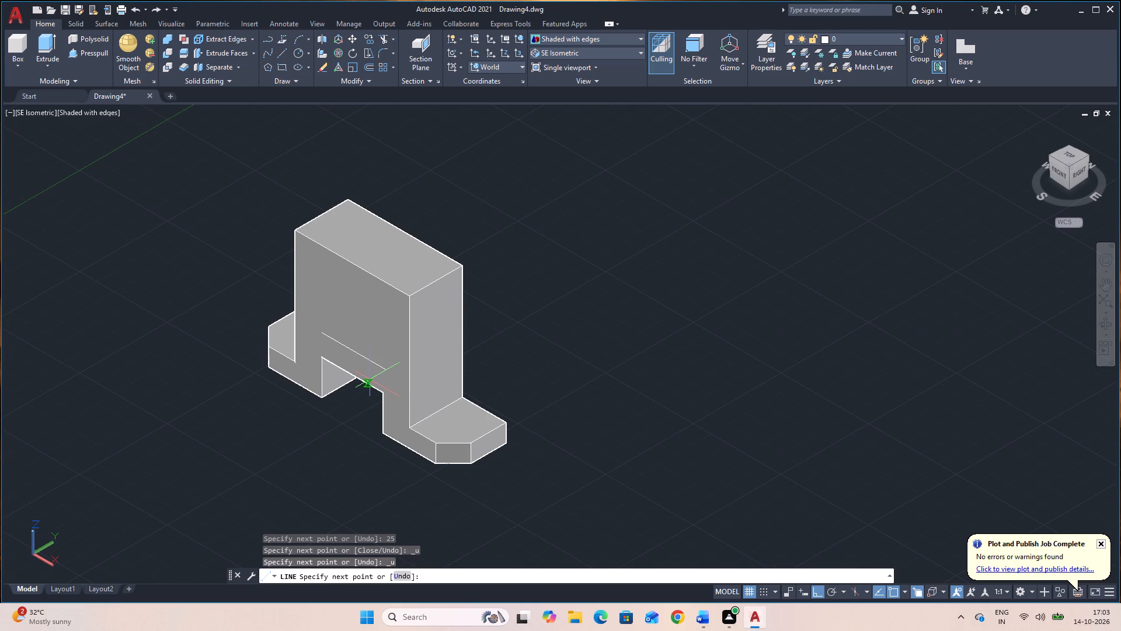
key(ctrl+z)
From the tall block's near top front corner, draw lines 20 along the top edge, 33 down, 25 along and 33 up.
text(L)
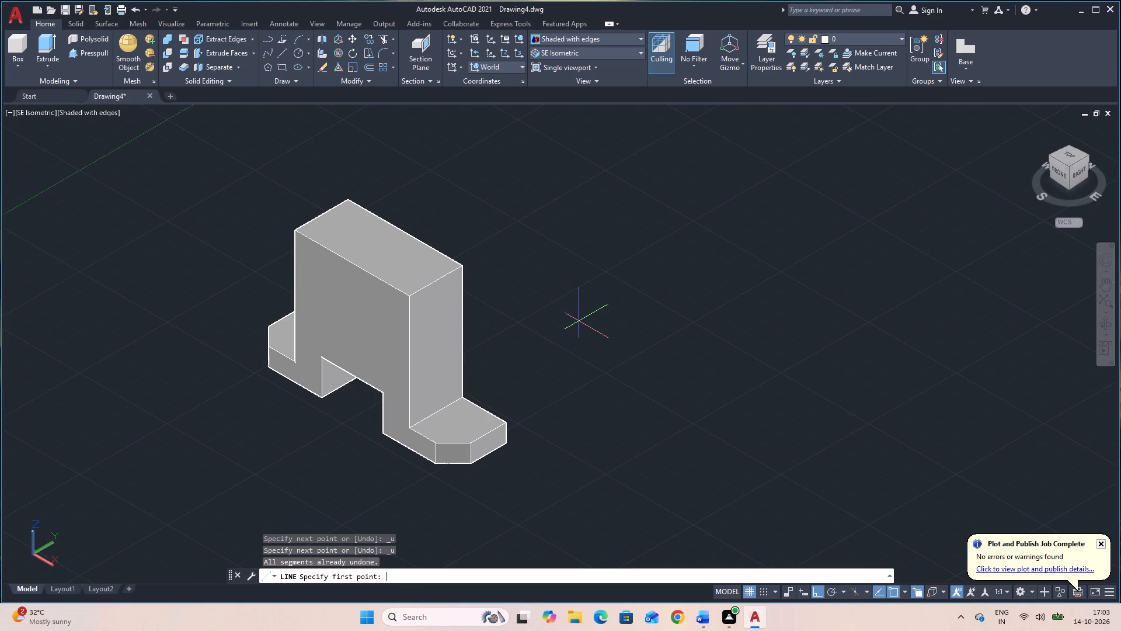
key(space)
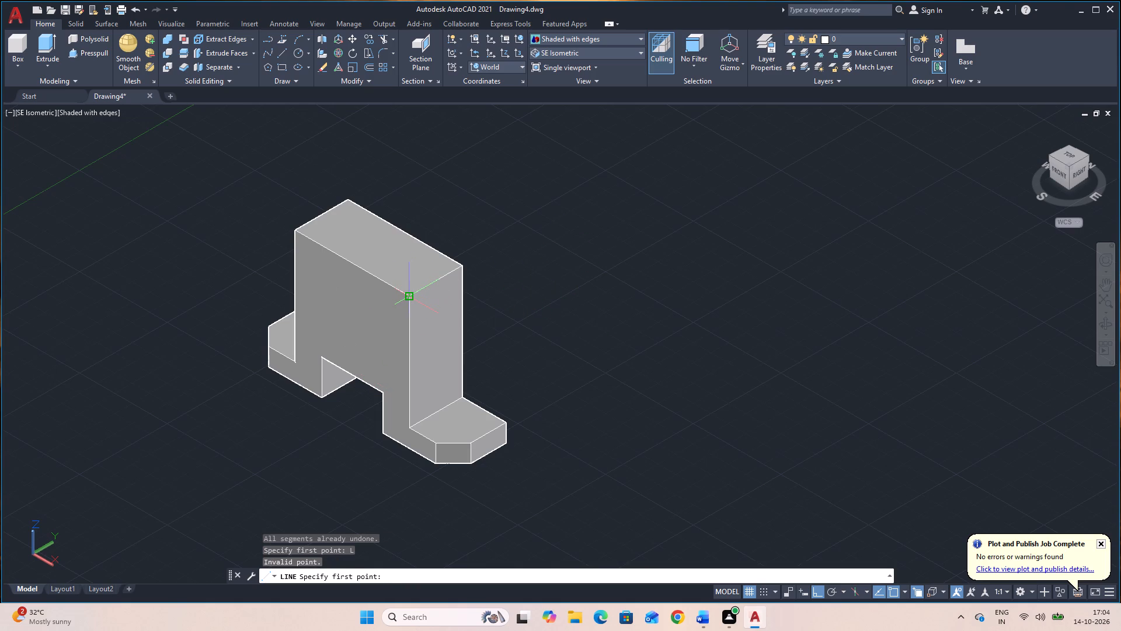
click(409, 294)
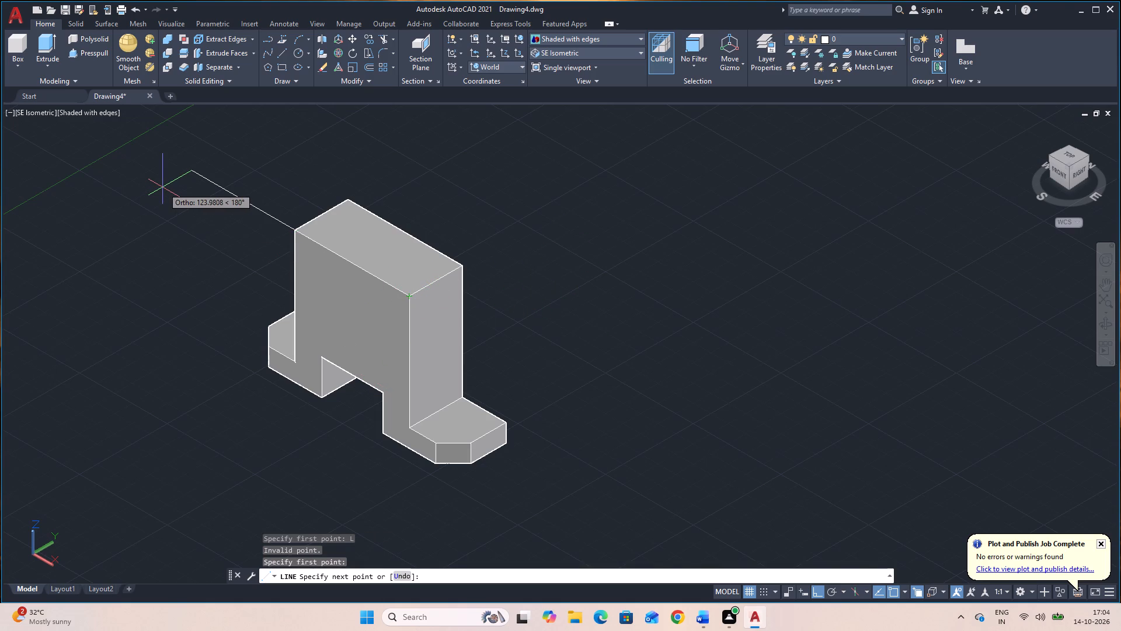
text(20)
key(Return)
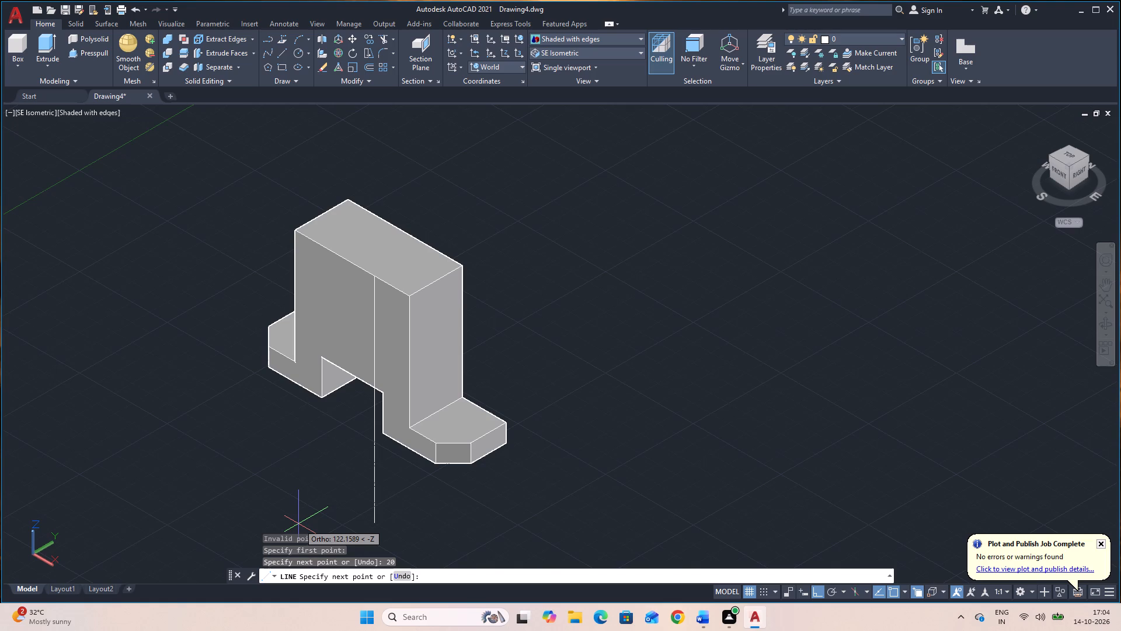
text(33)
key(Return)
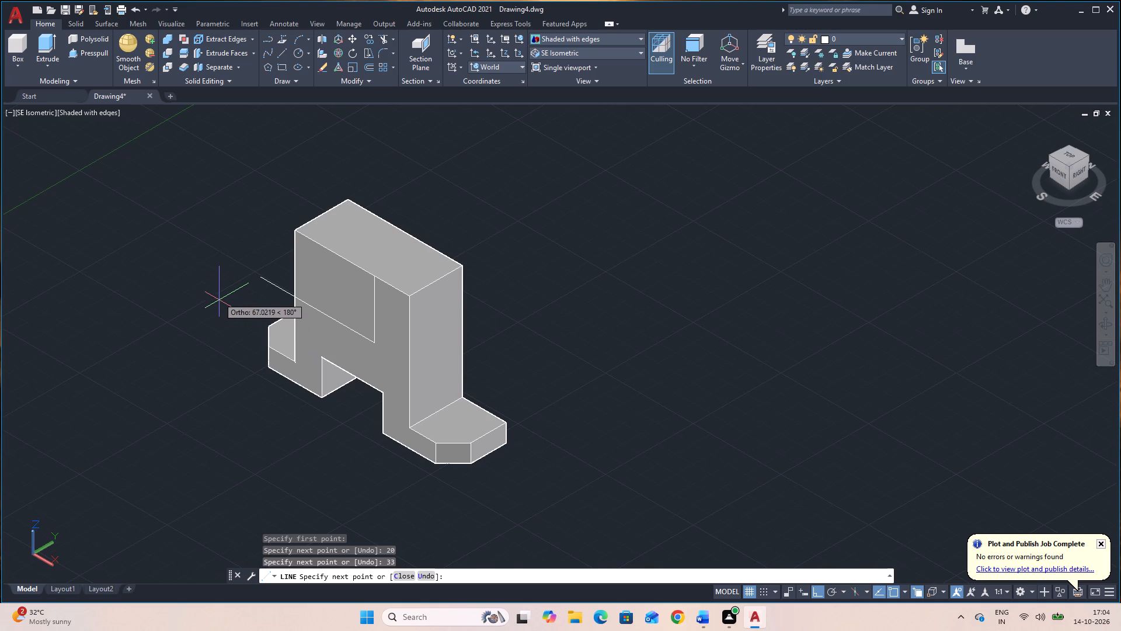
text(25)
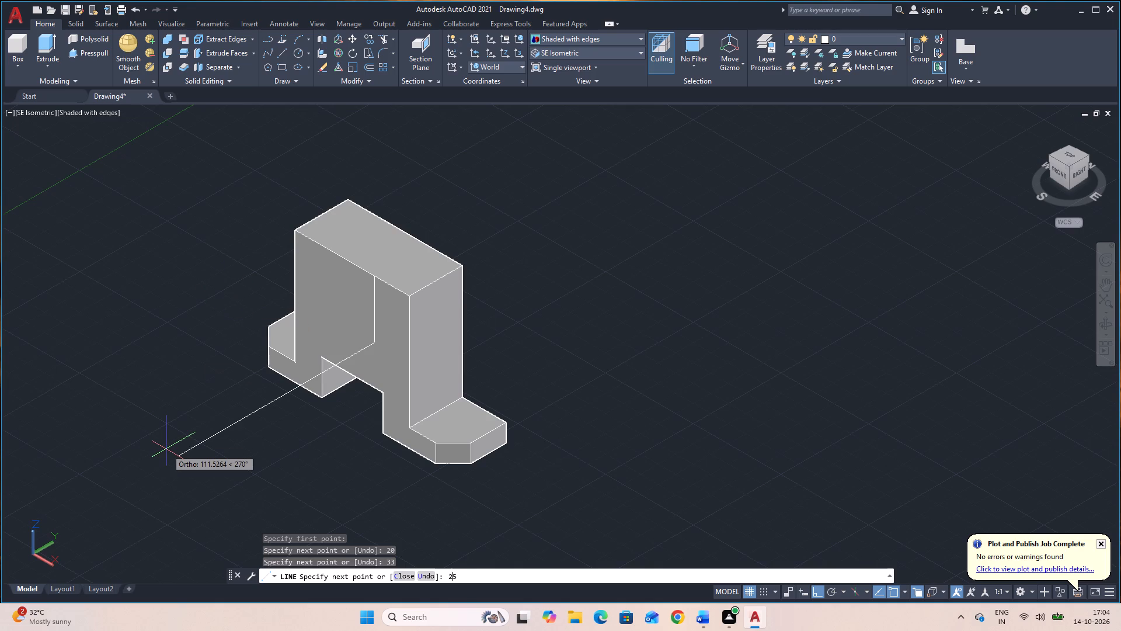
key(Return)
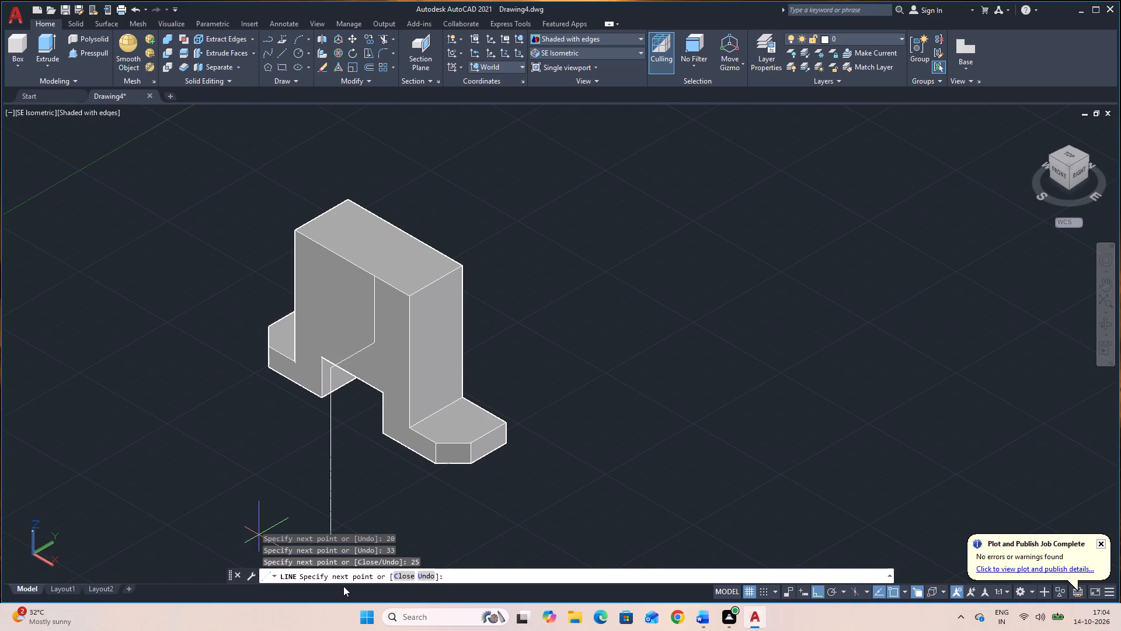
key(ctrl+z)
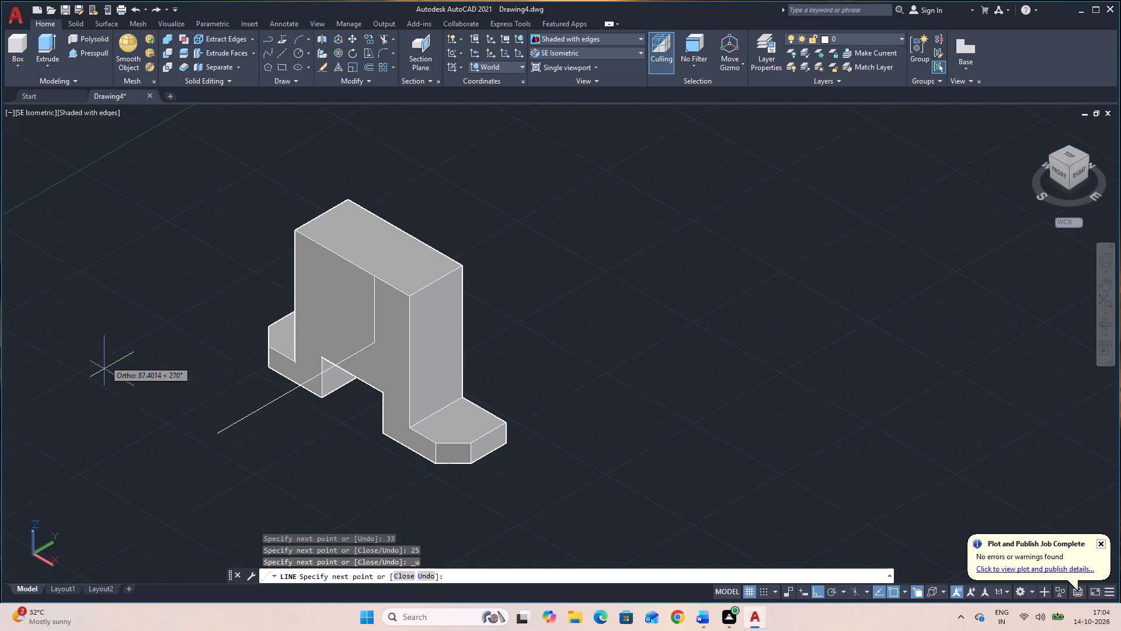
text(25)
key(Return)
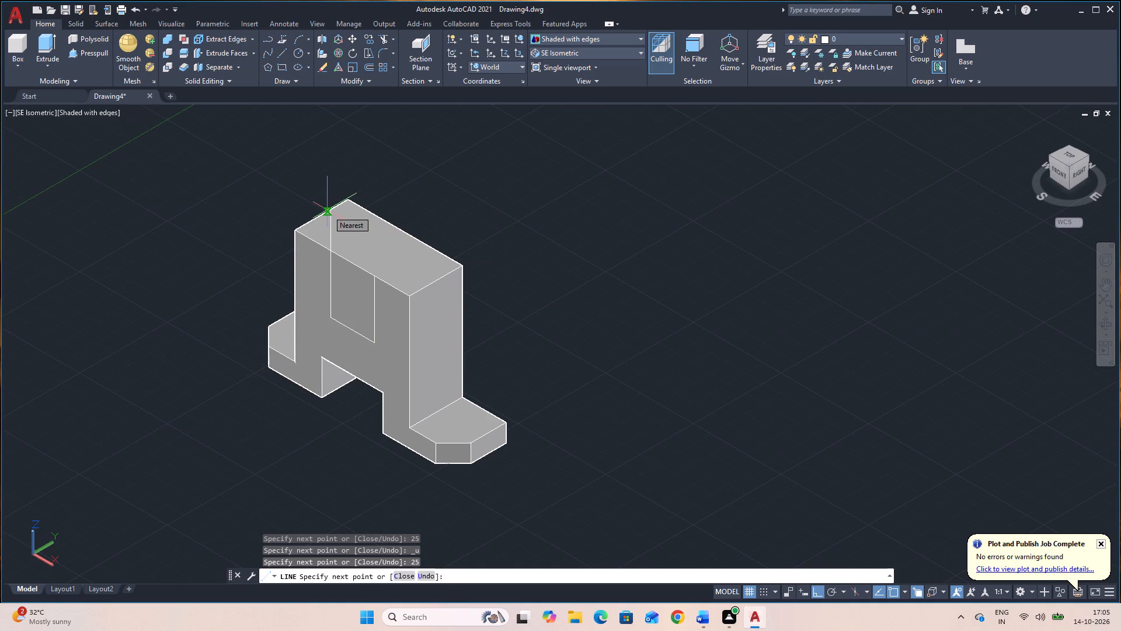
text(33)
key(Return)
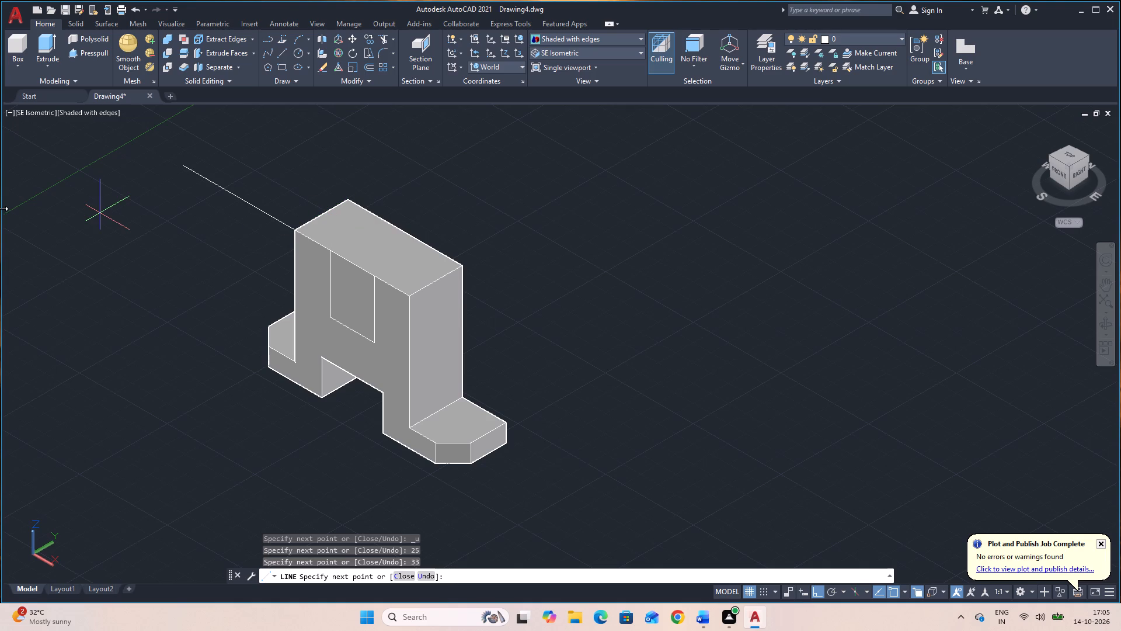
key(Escape)
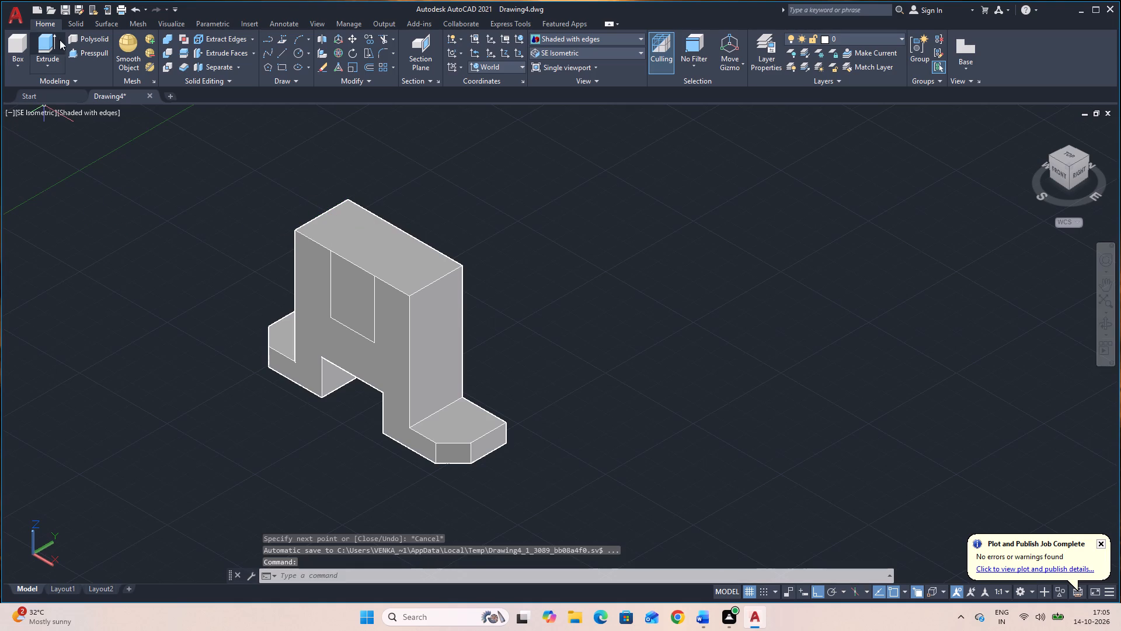
Presspull the outlined 25 x 33 area back through the block's full width to cut a top slot.
click(86, 47)
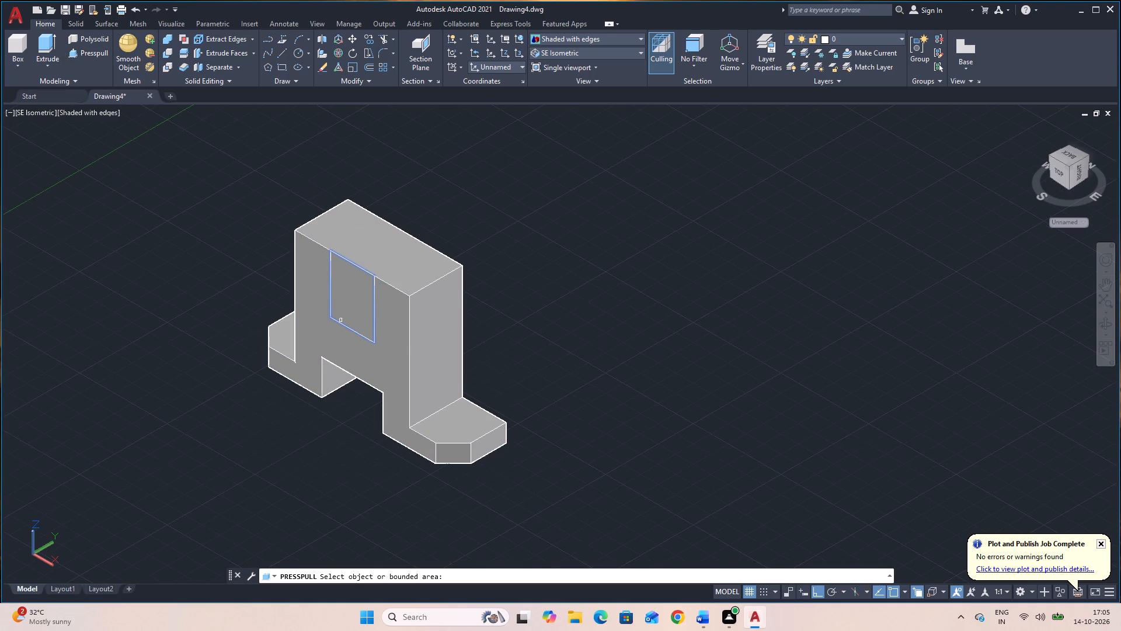
click(346, 307)
click(521, 214)
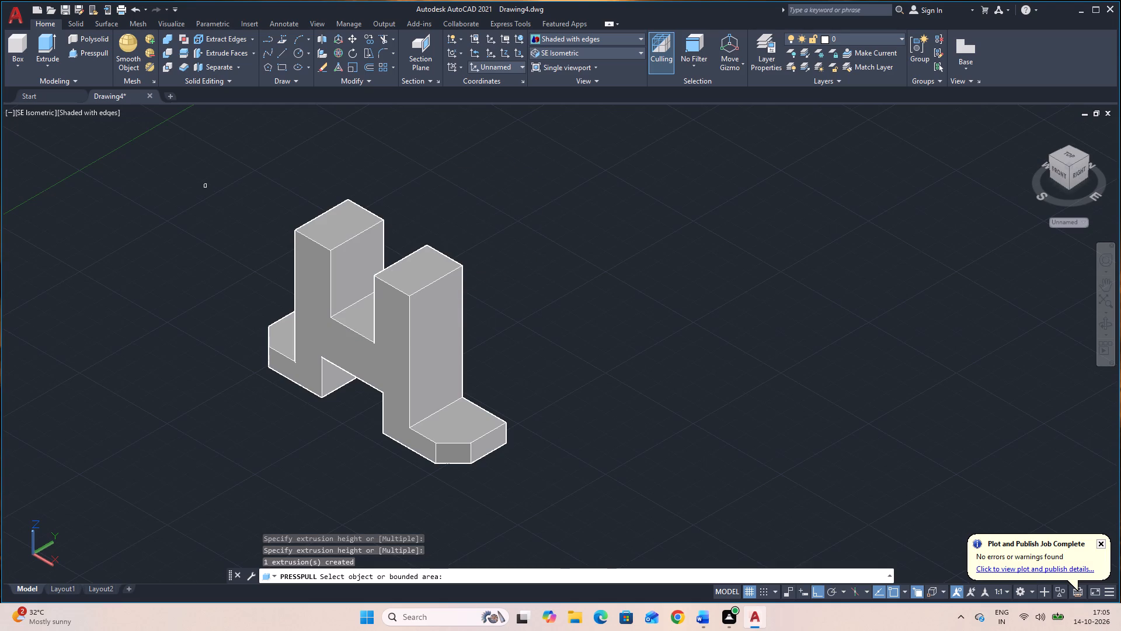
key(grave)
key(Escape)
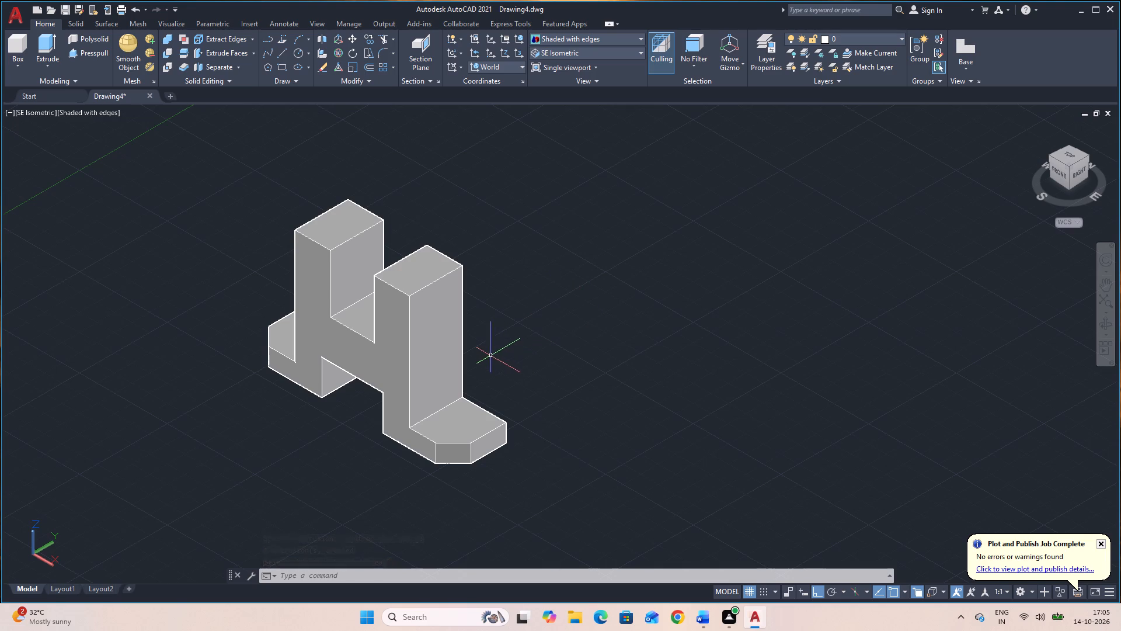
Draw a line 35 straight down the near upright's end face from the midpoint of its top edge.
text(L)
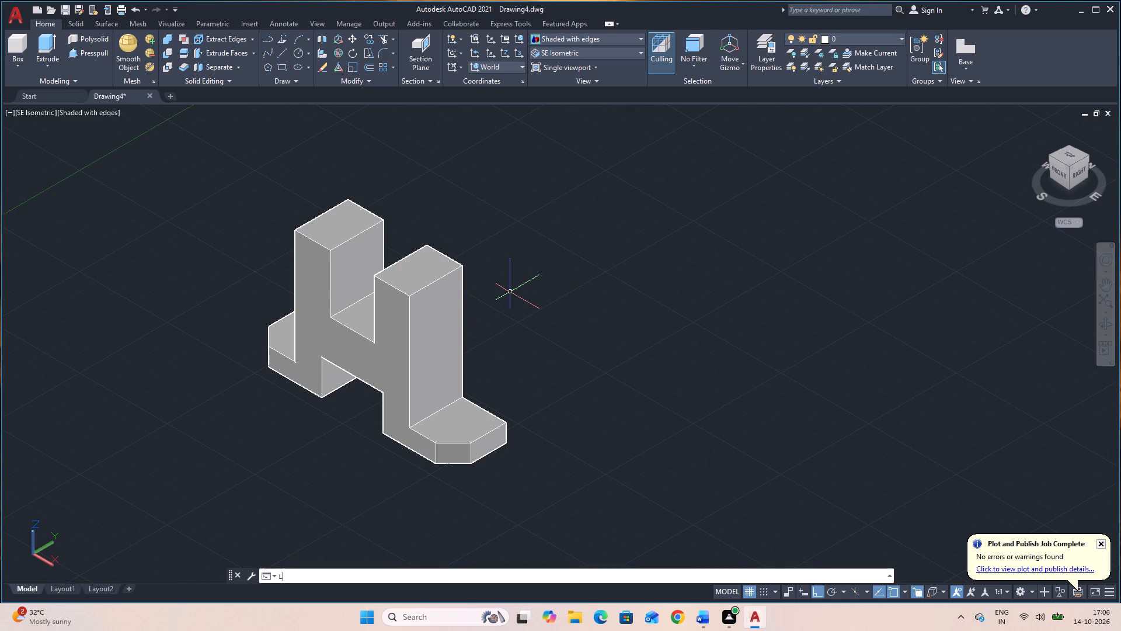
key(space)
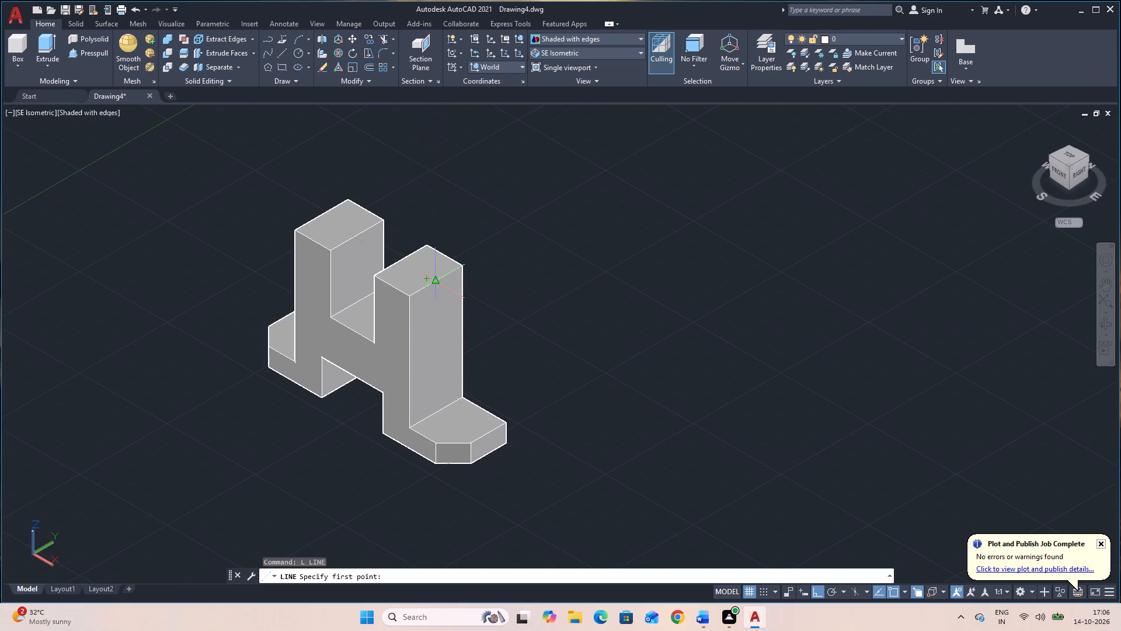
scroll(434, 286, up, 3)
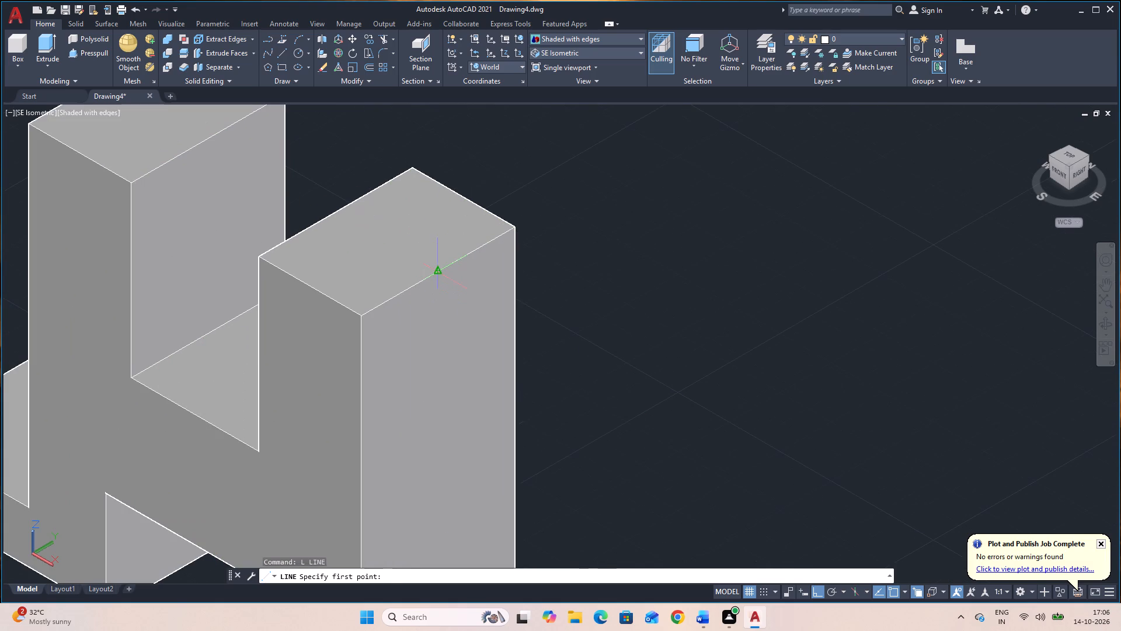
click(434, 275)
text(35)
key(Return)
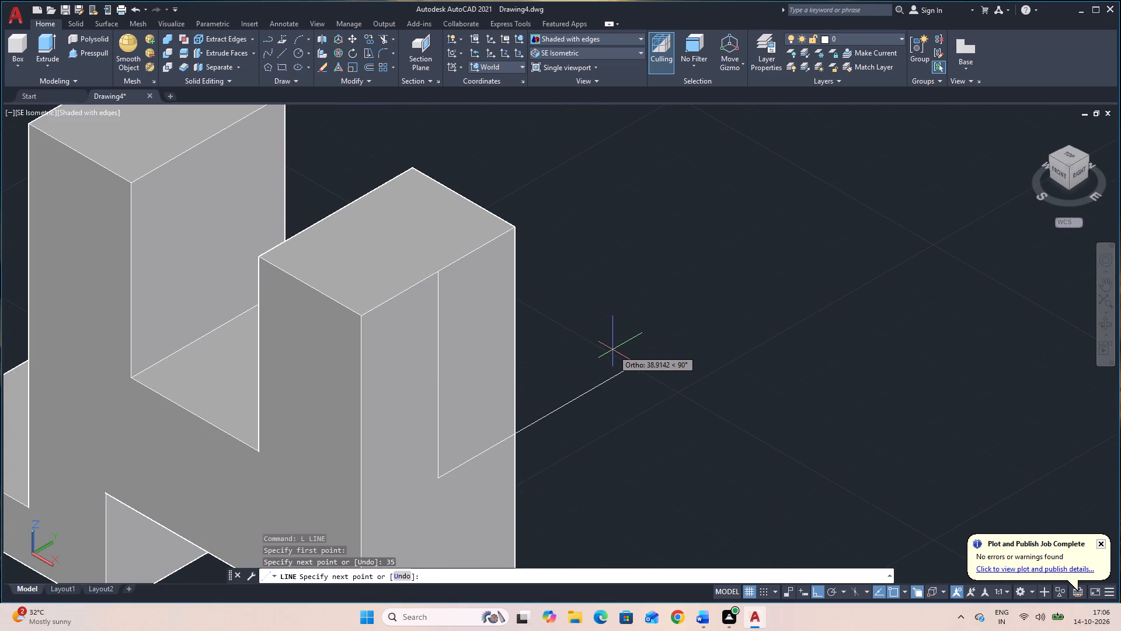
scroll(619, 345, down, 1)
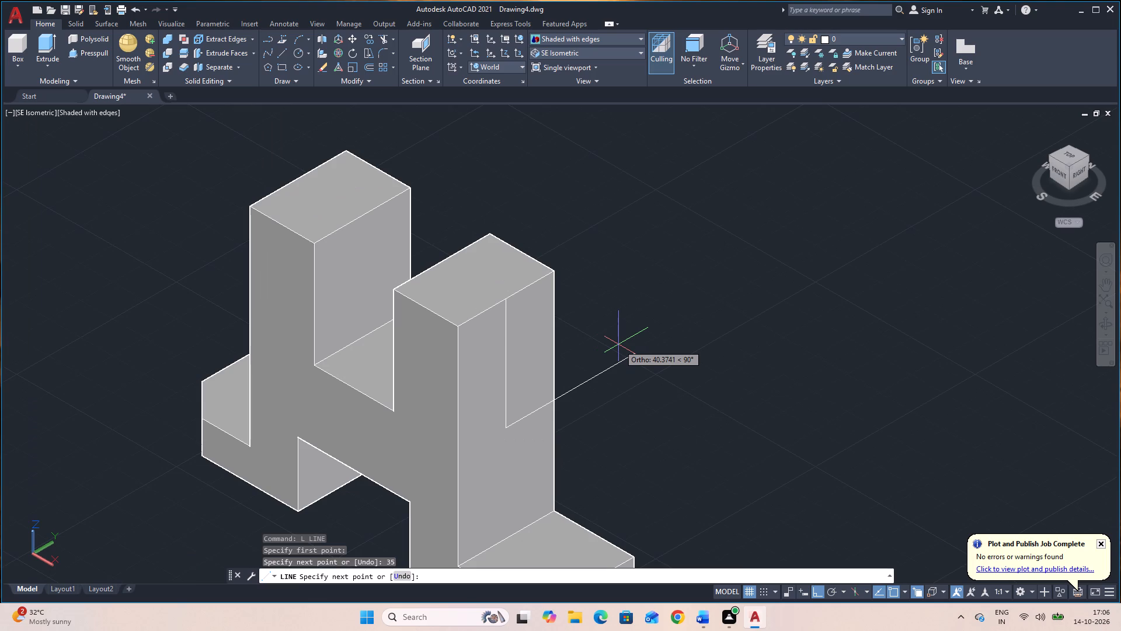
key(Escape)
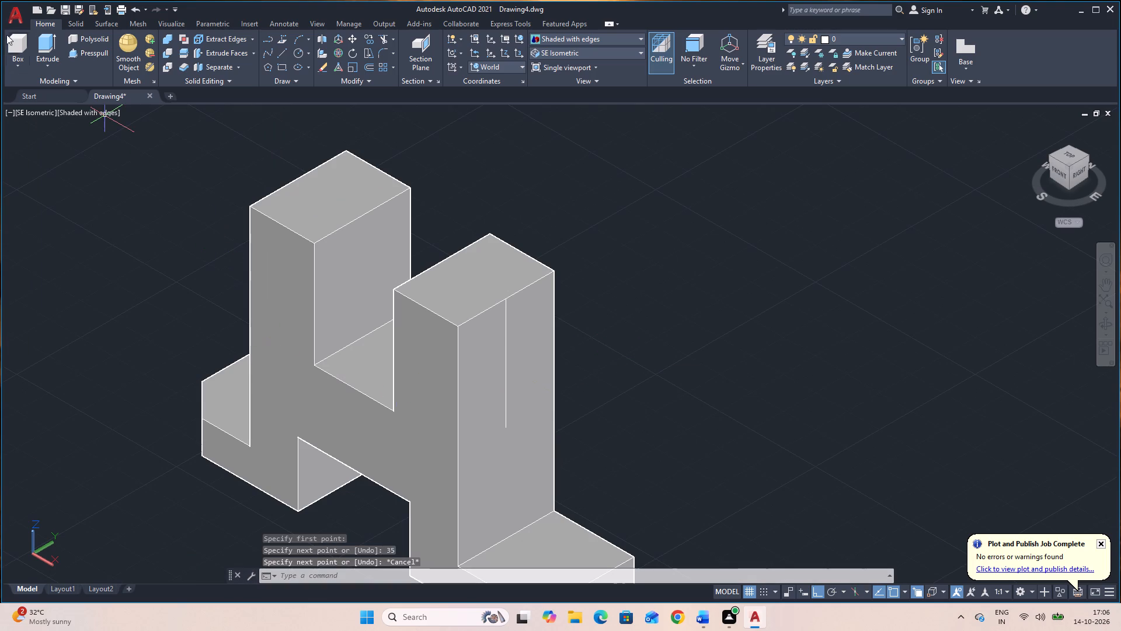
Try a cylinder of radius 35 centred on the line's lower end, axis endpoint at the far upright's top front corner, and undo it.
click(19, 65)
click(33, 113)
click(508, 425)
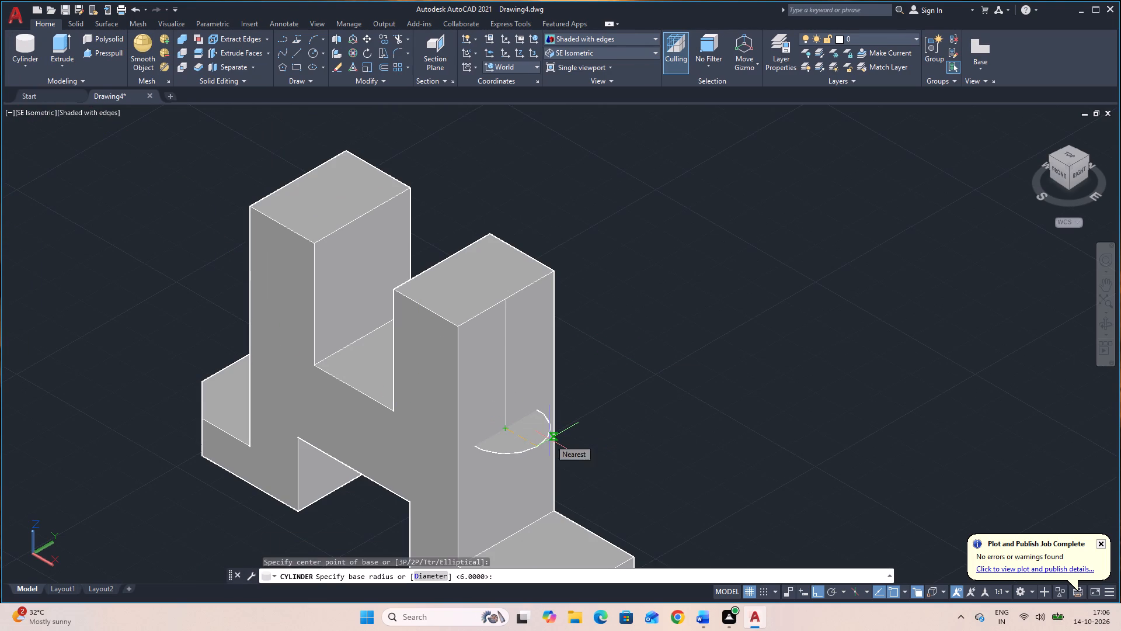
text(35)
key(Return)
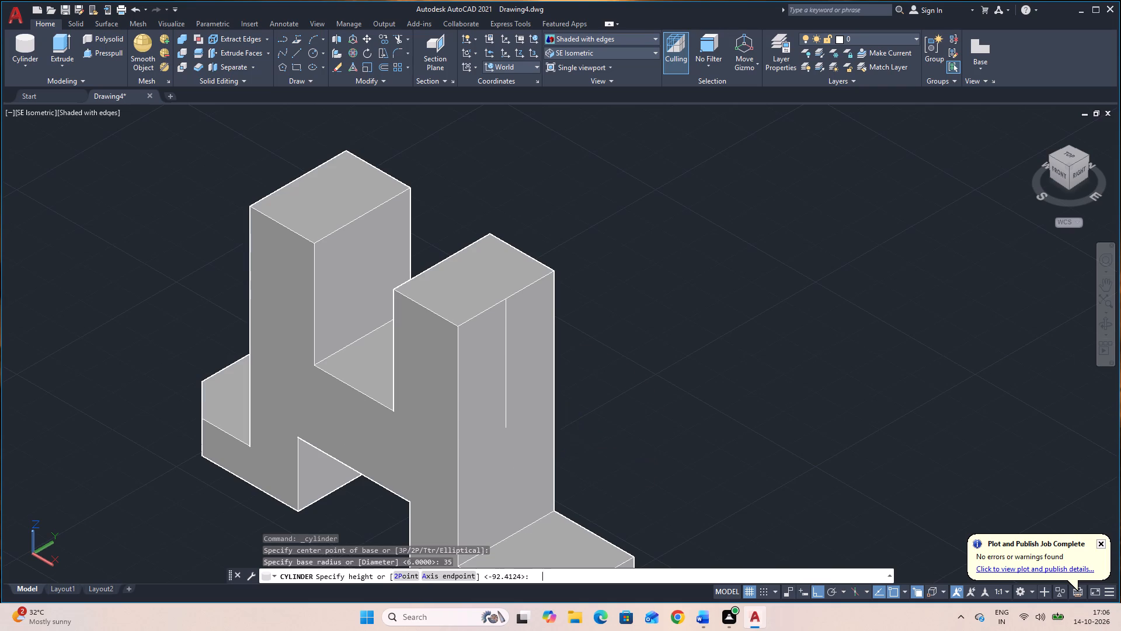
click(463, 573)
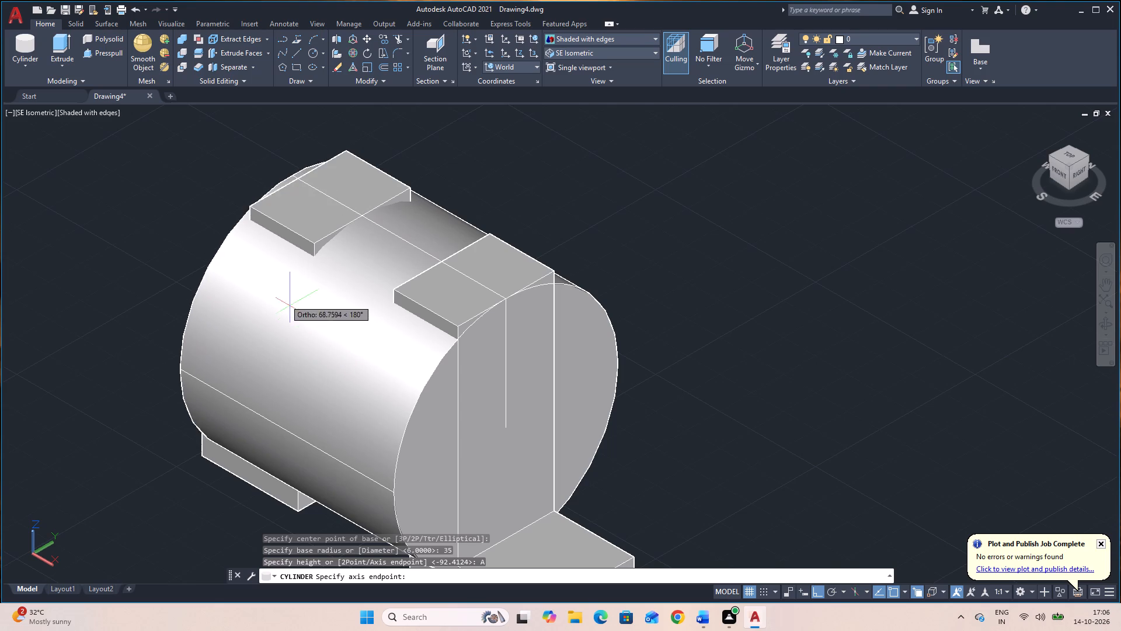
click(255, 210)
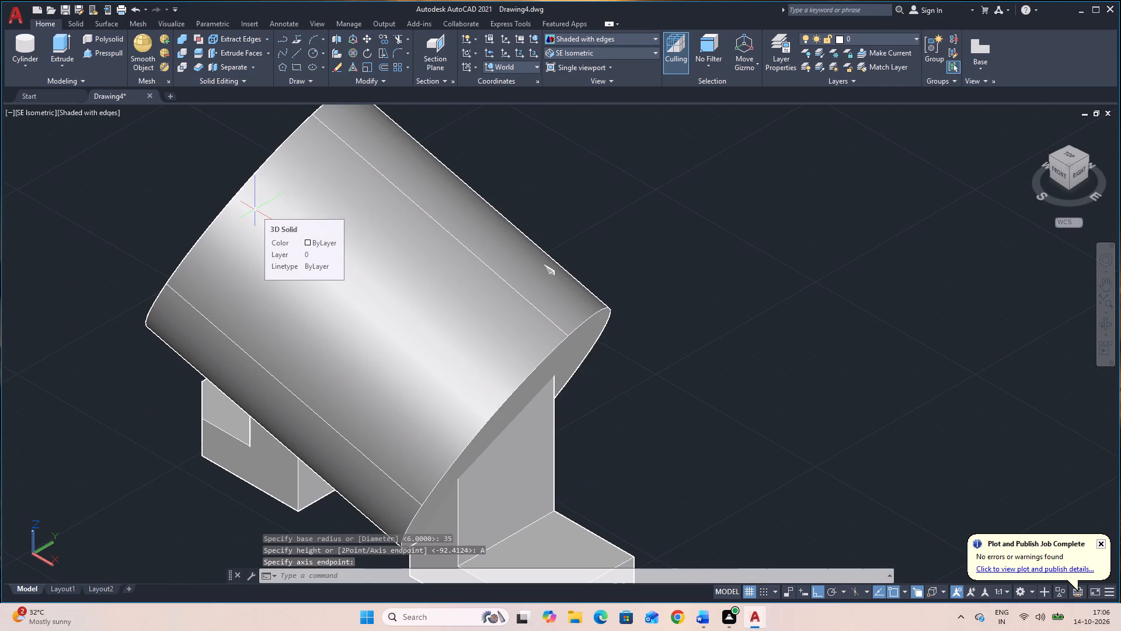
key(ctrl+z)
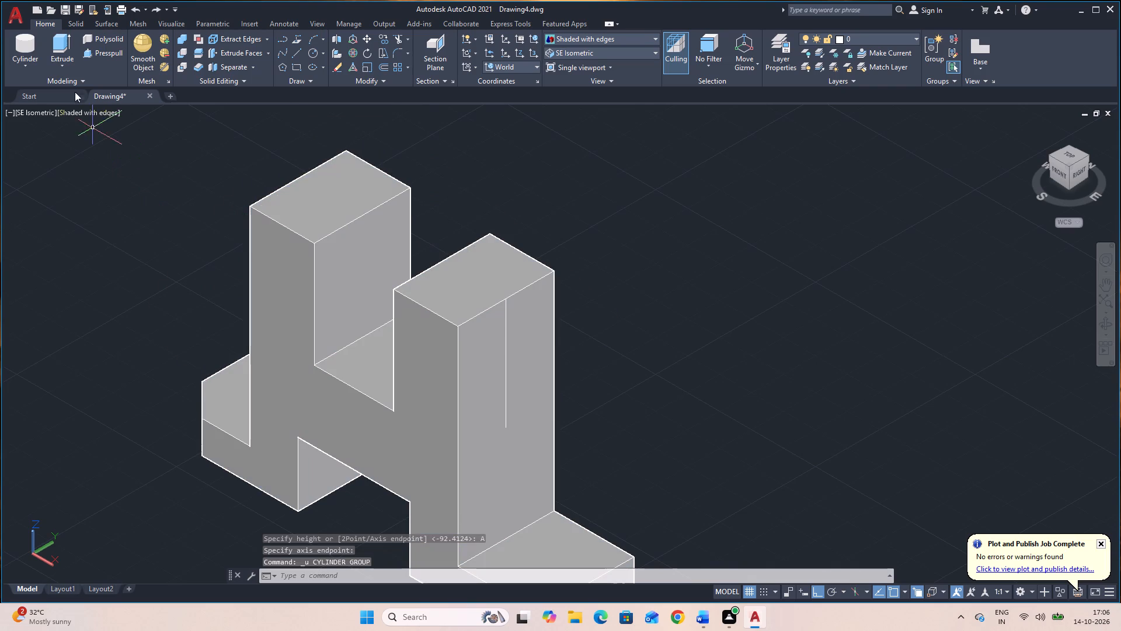
Create a cylinder of radius 35 centred on the line's lower end, with its axis endpoint 65 horizontally towards the far upright.
click(23, 44)
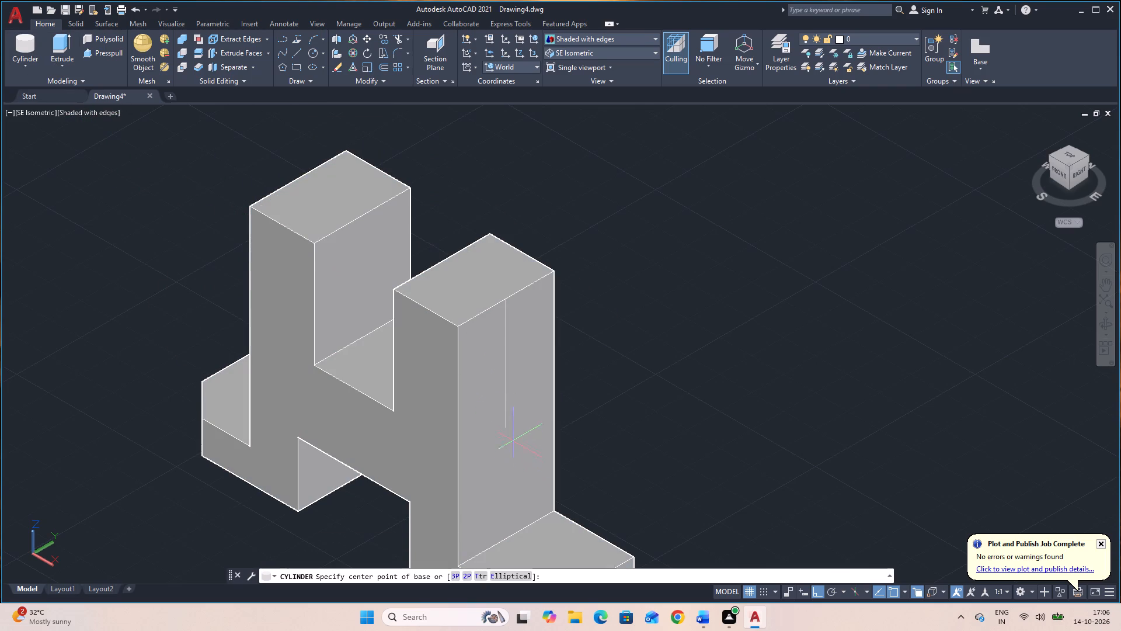
click(507, 428)
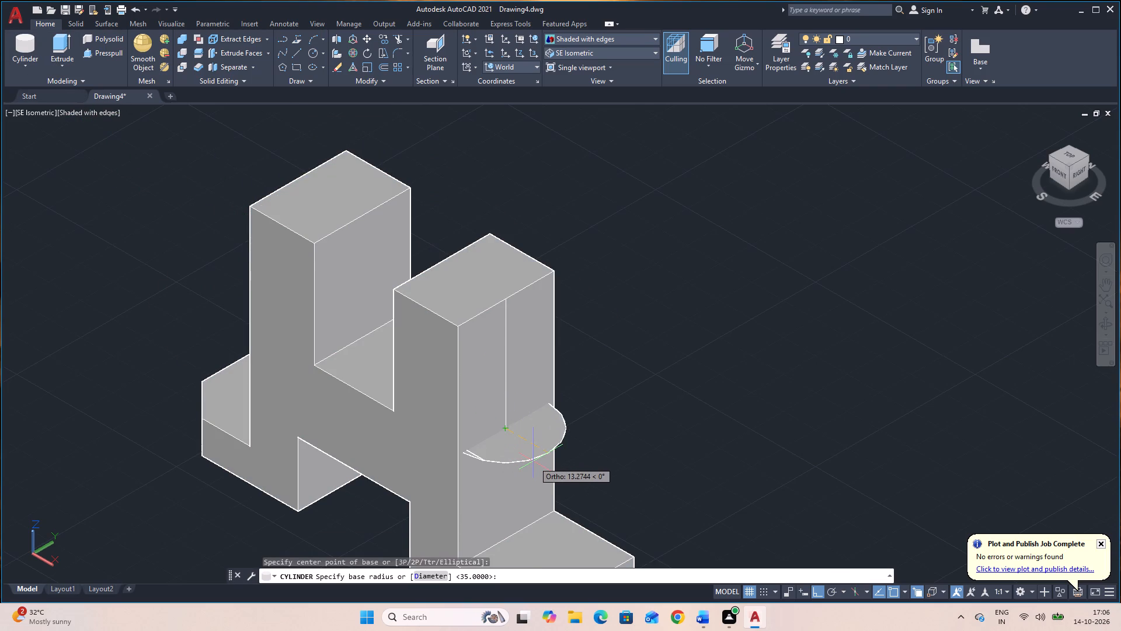
text(35)
key(Return)
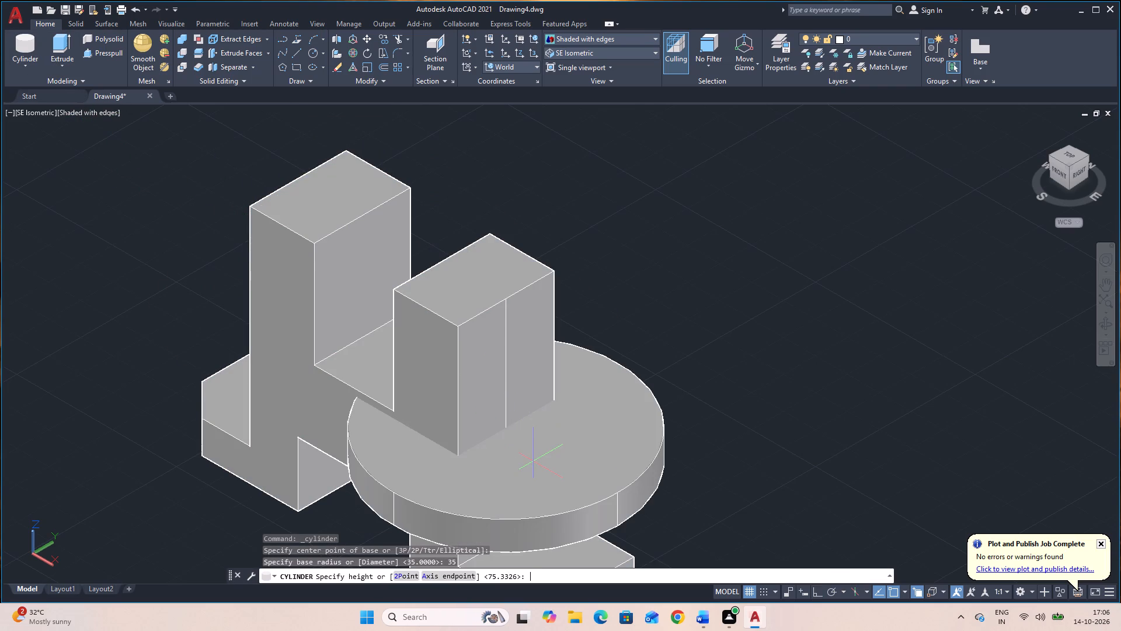
click(468, 573)
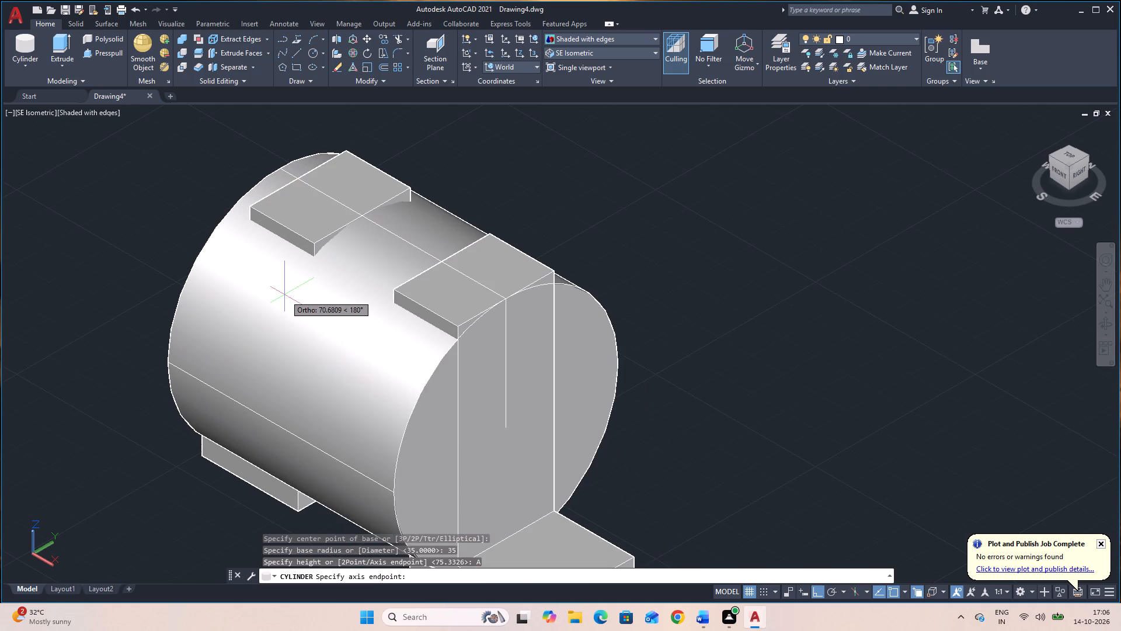
text(65)
key(Return)
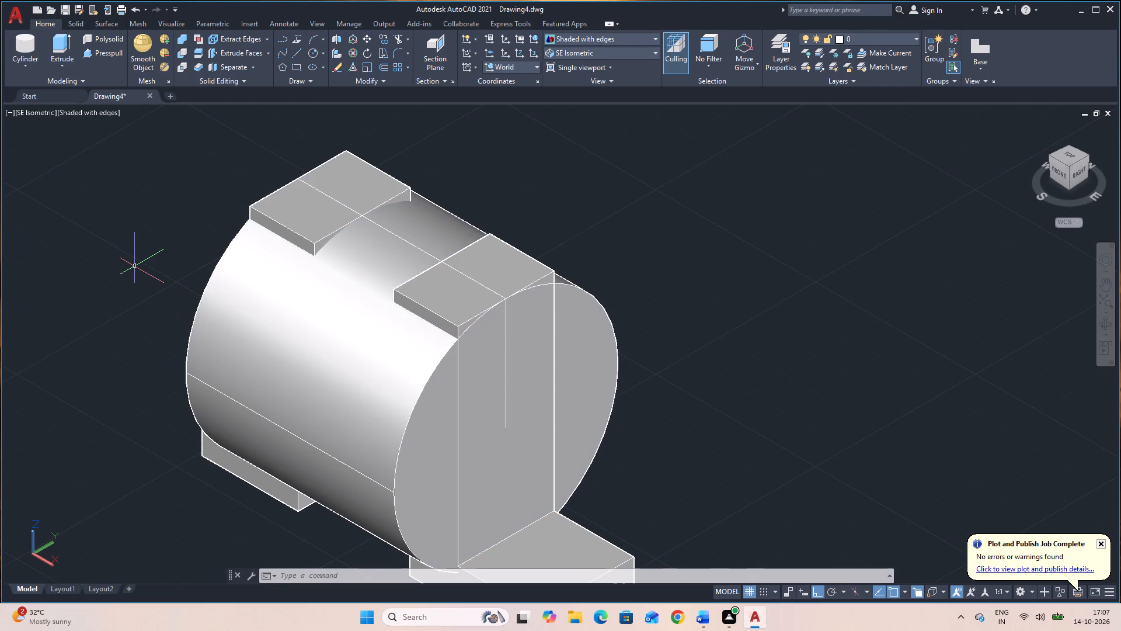
Presspull both corner areas above the cylinder's arc on the near upright's end face back through both uprights to round their tops.
click(108, 50)
click(465, 329)
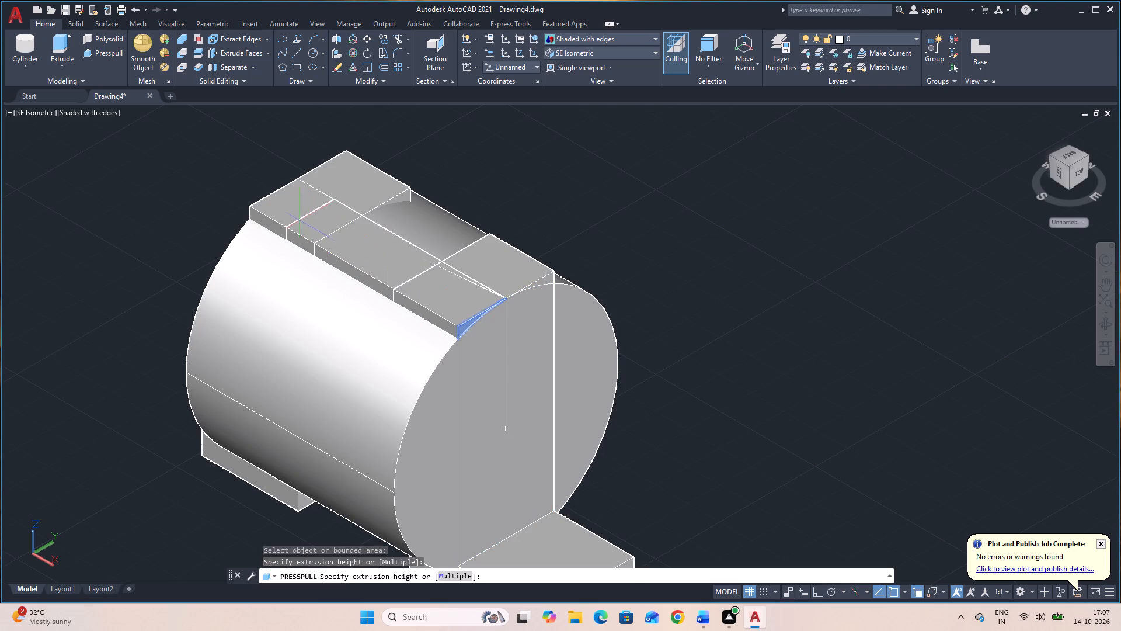
click(187, 158)
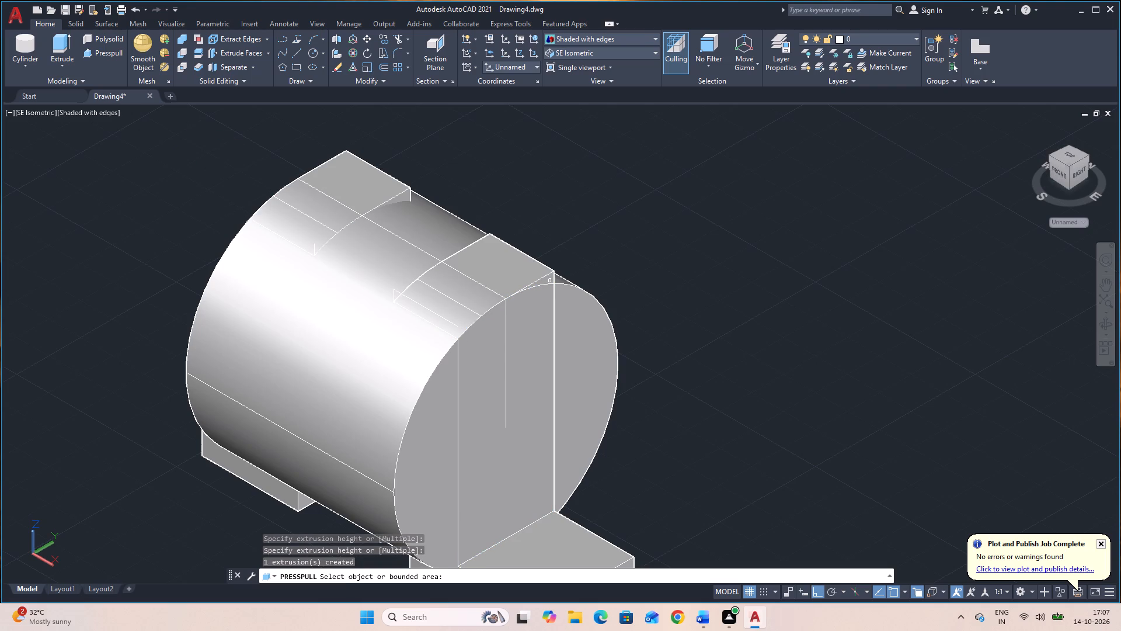
scroll(550, 281, up, 2)
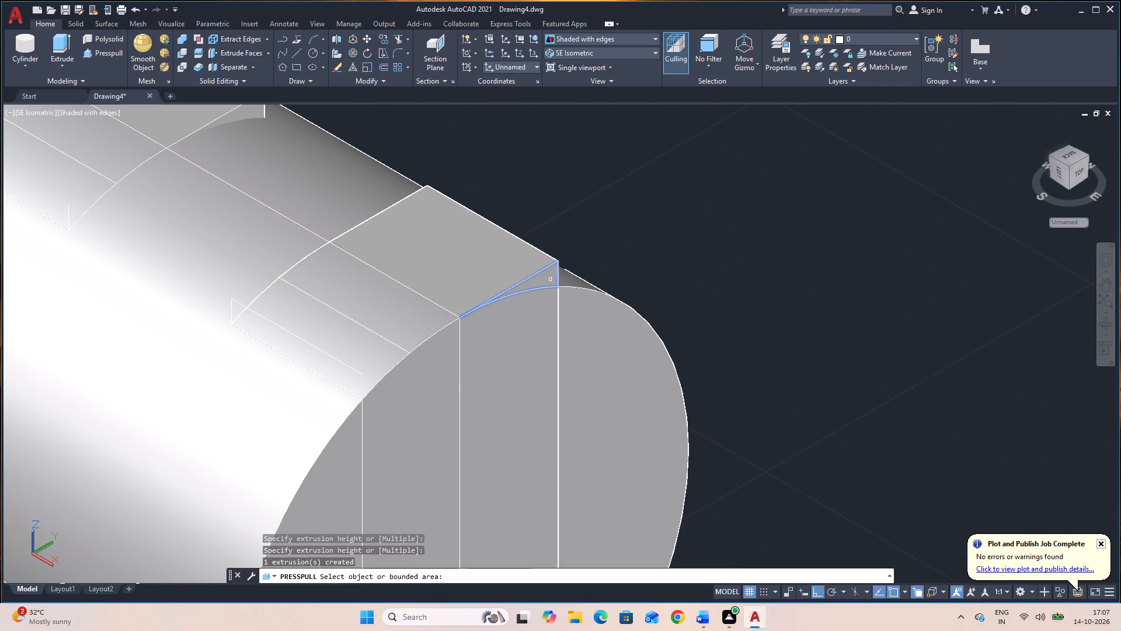
click(537, 280)
scroll(441, 251, down, 3)
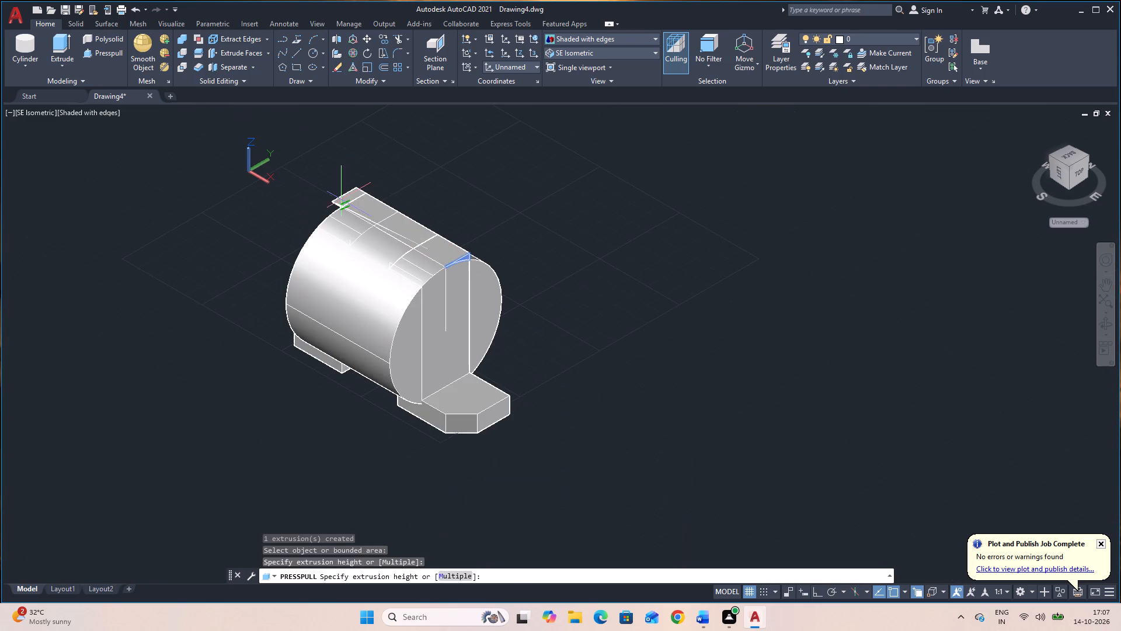
click(295, 182)
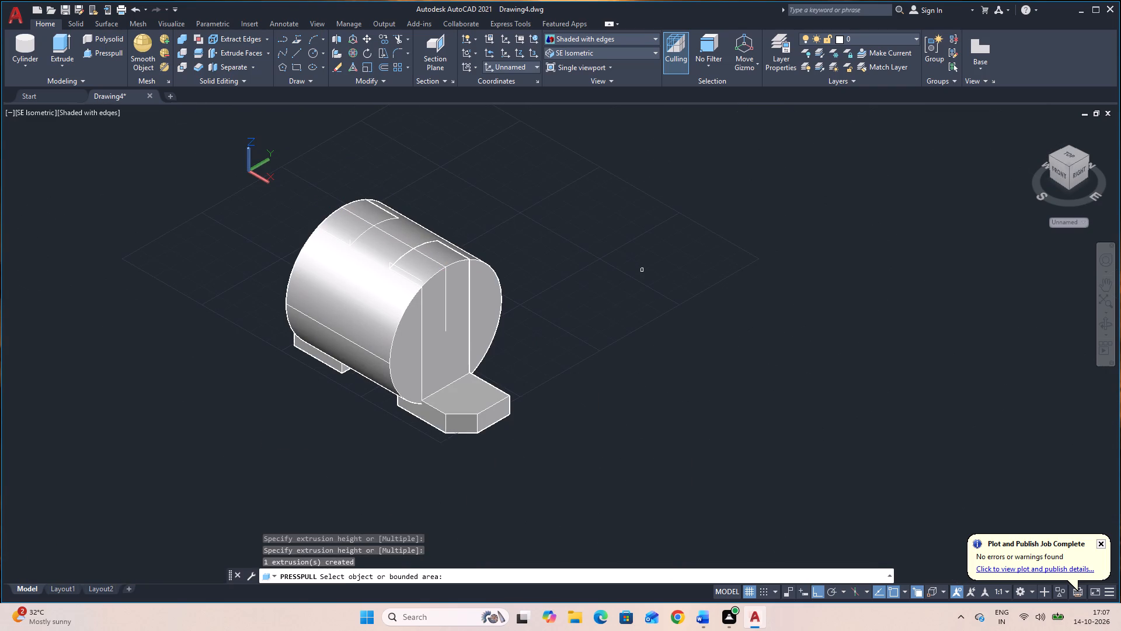
scroll(643, 272, down, 1)
scroll(644, 281, up, 3)
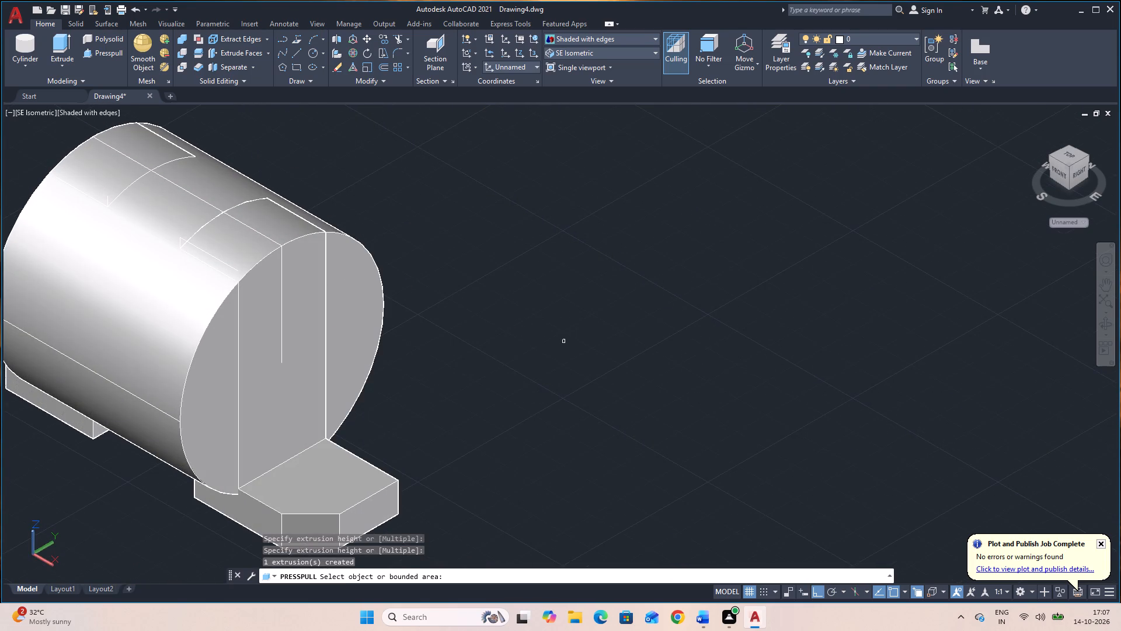
middle_drag(564, 342, 720, 350)
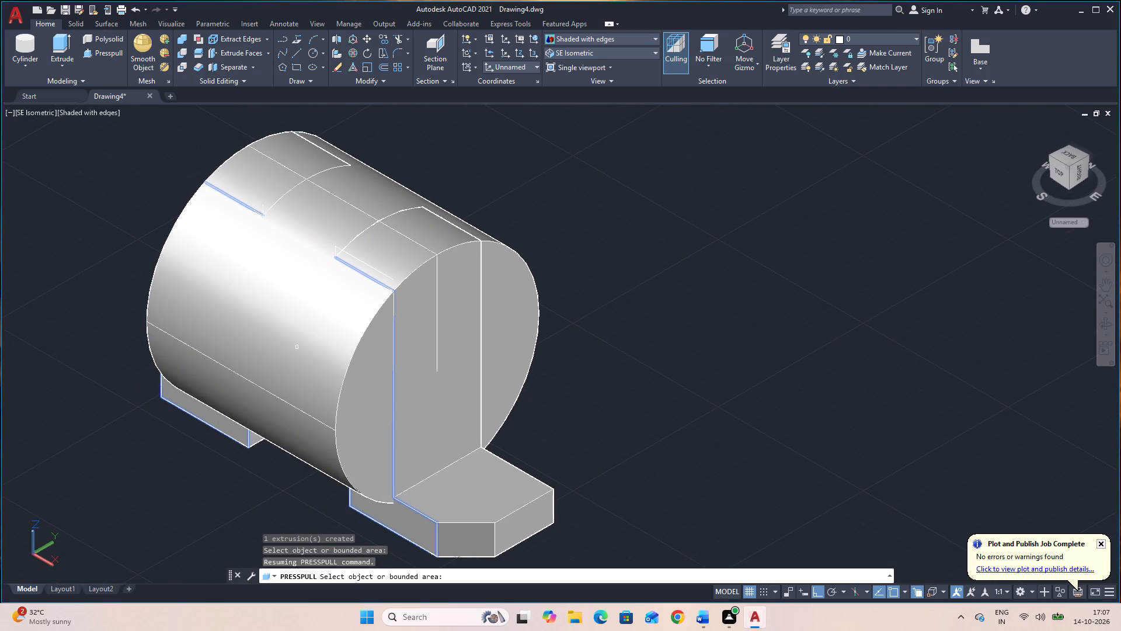
key(Escape)
Delete the radius 35 cylinder.
click(316, 351)
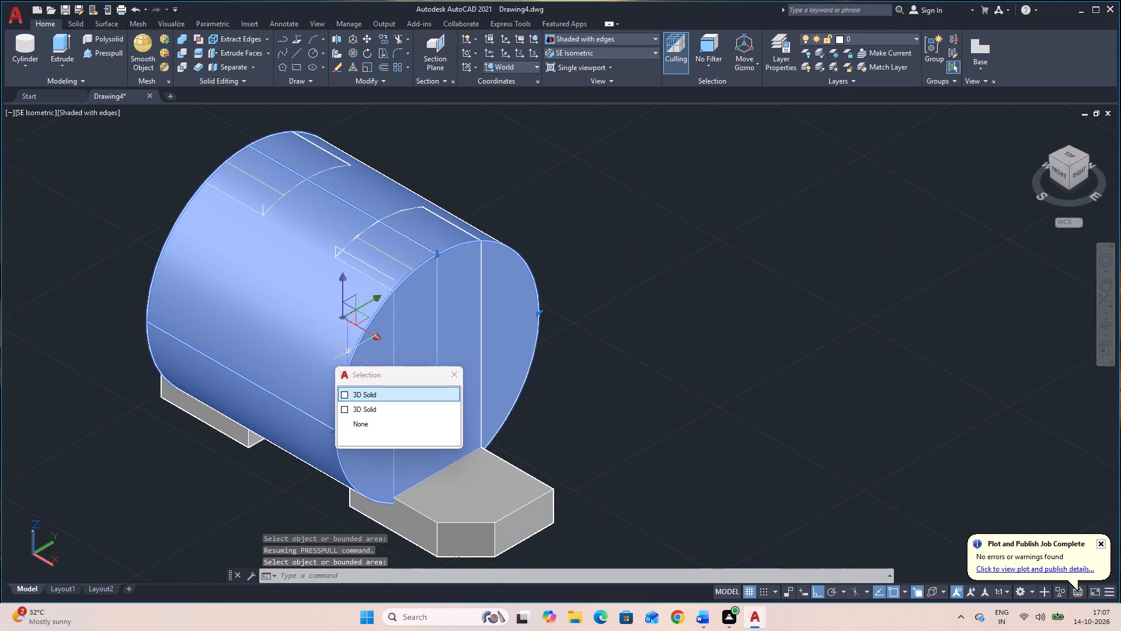
key(Delete)
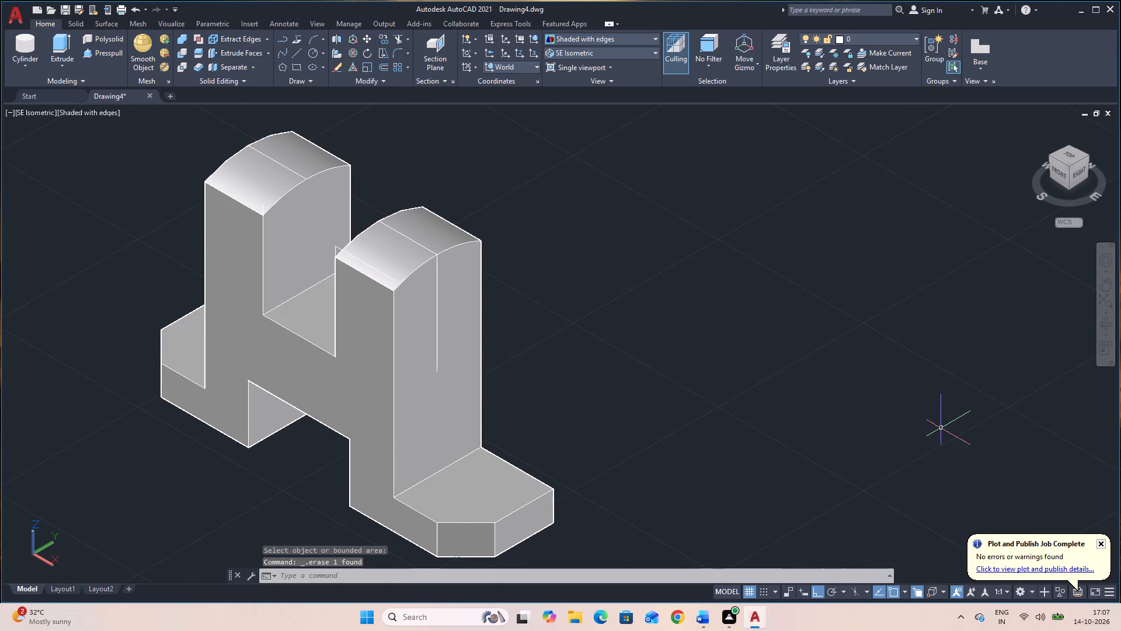
Examine the bracket's rounded uprights, slot and base from the front and end sides.
click(1100, 323)
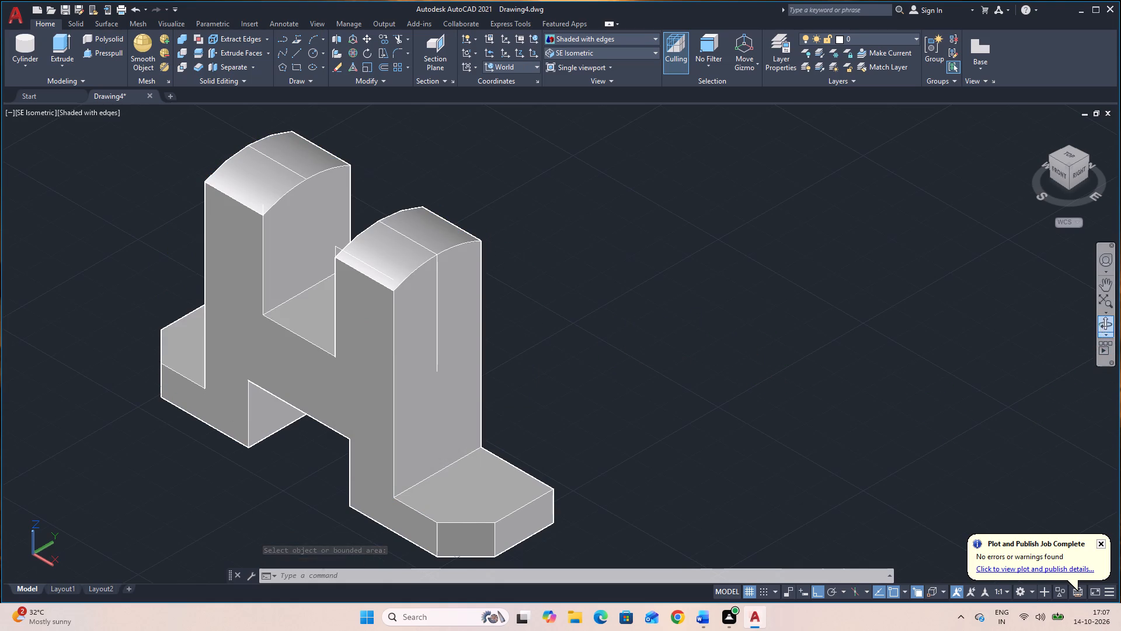
drag(750, 436, 872, 434)
drag(869, 434, 696, 448)
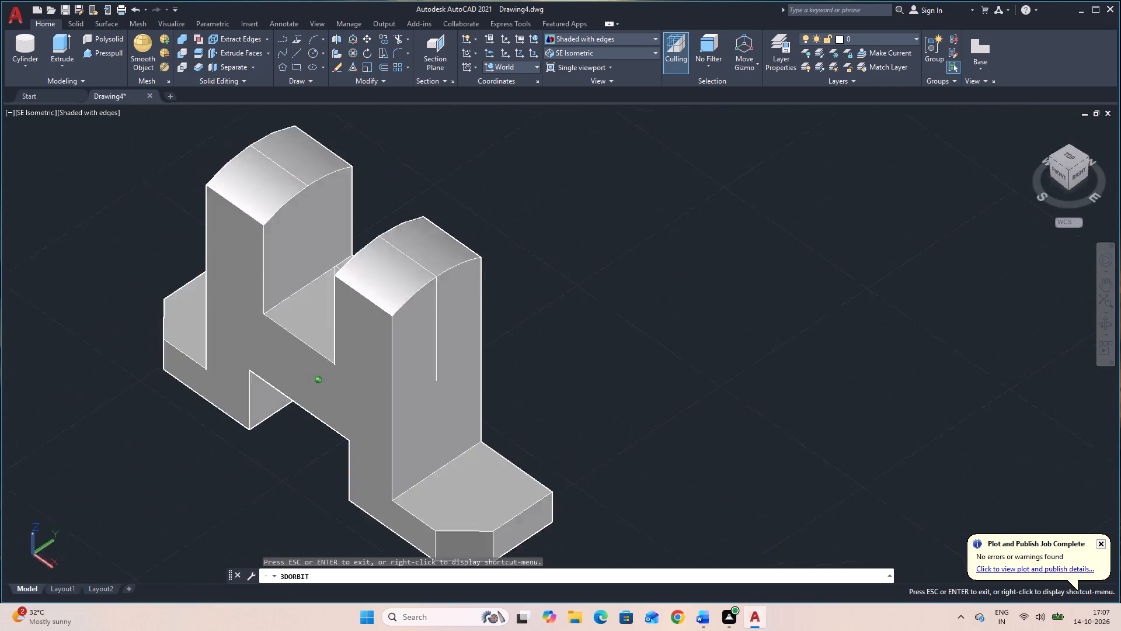
drag(696, 448, 674, 443)
drag(687, 479, 851, 449)
drag(765, 466, 814, 462)
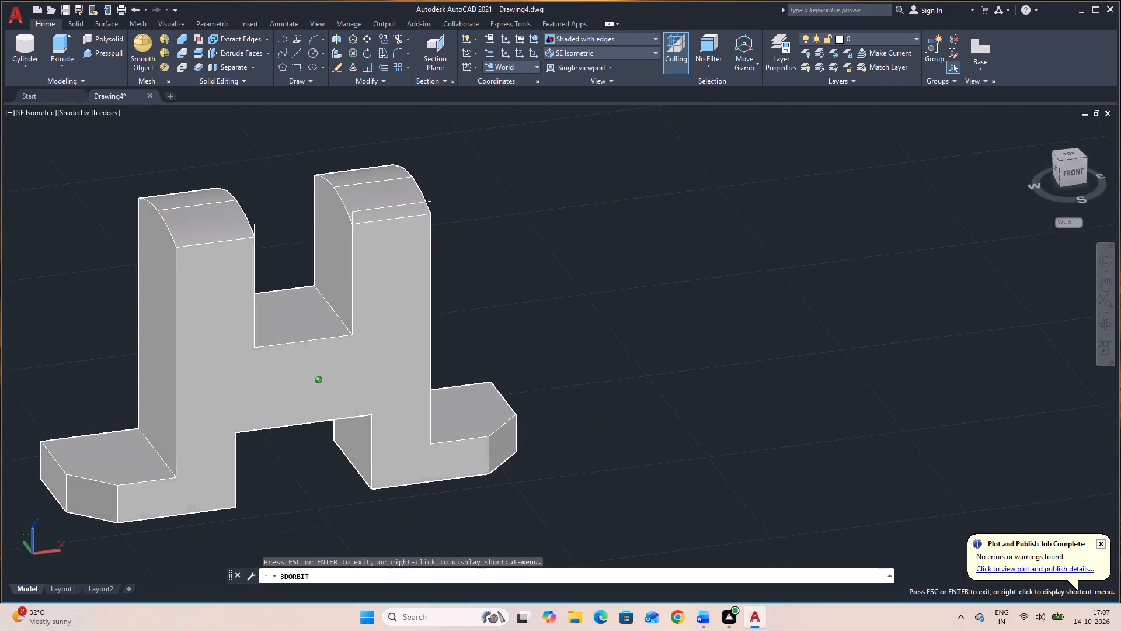
drag(814, 462, 647, 458)
drag(729, 422, 713, 429)
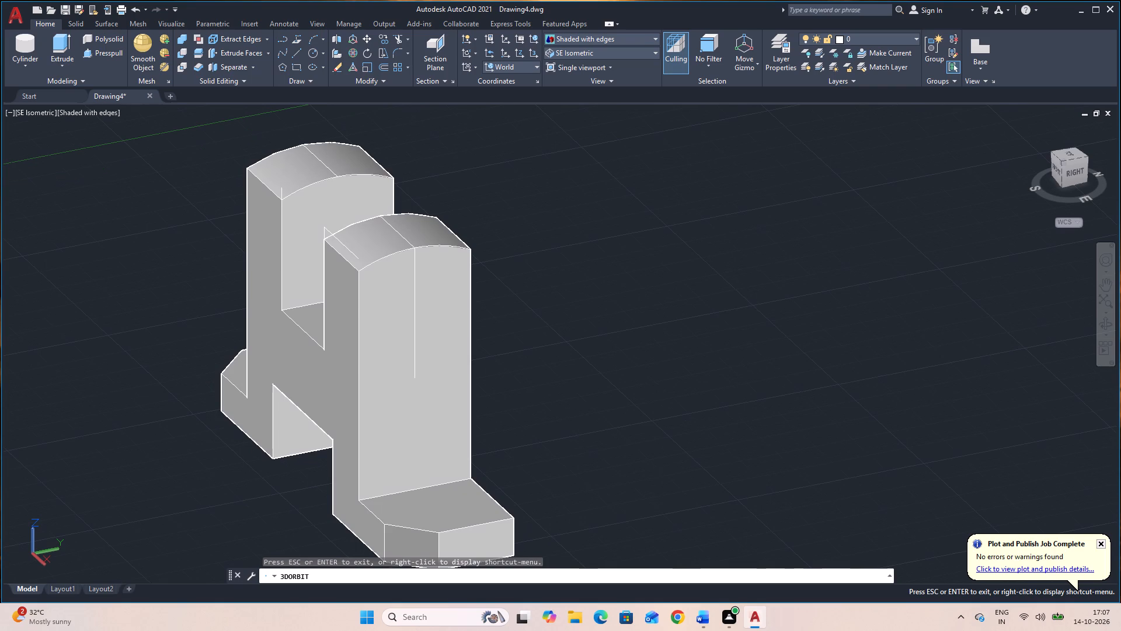
drag(613, 497, 725, 493)
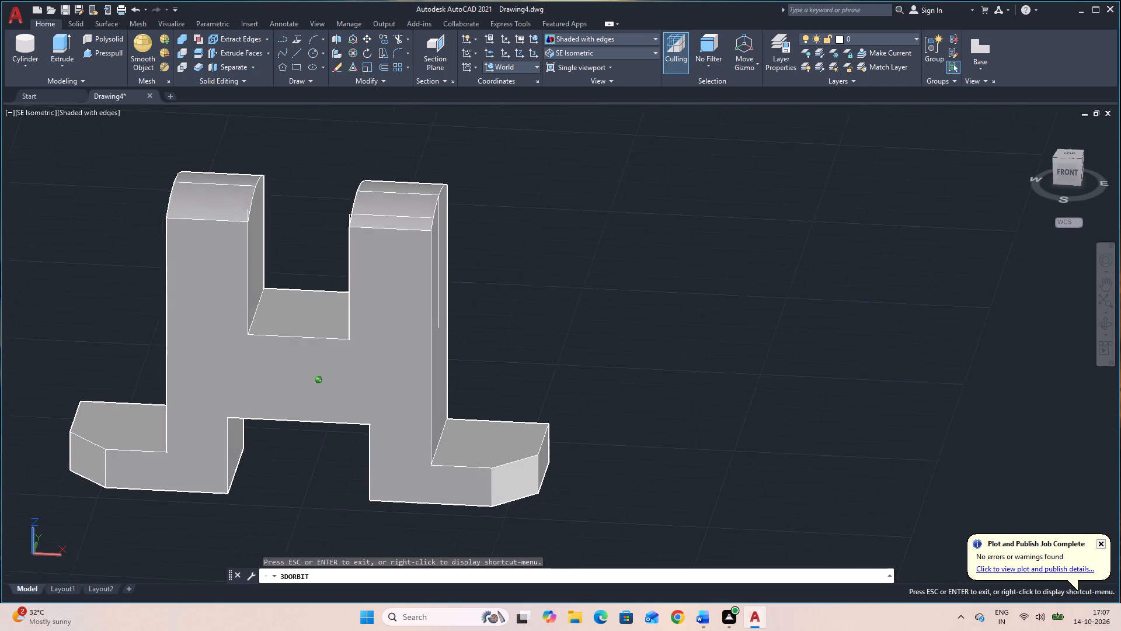
drag(725, 493, 720, 494)
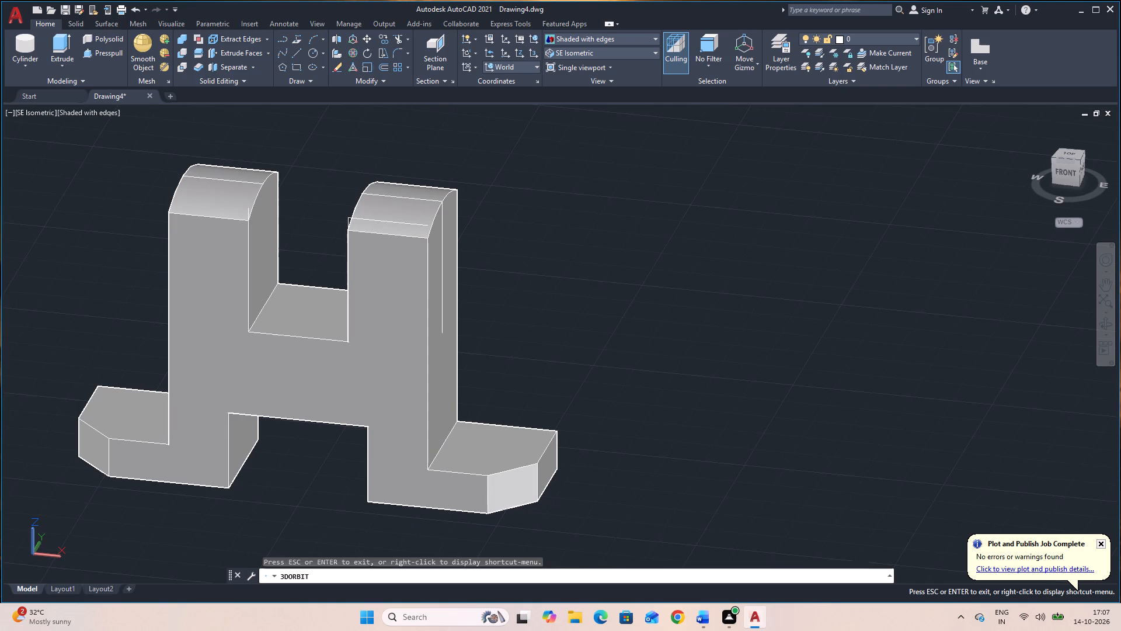
drag(831, 463, 711, 456)
drag(716, 493, 734, 470)
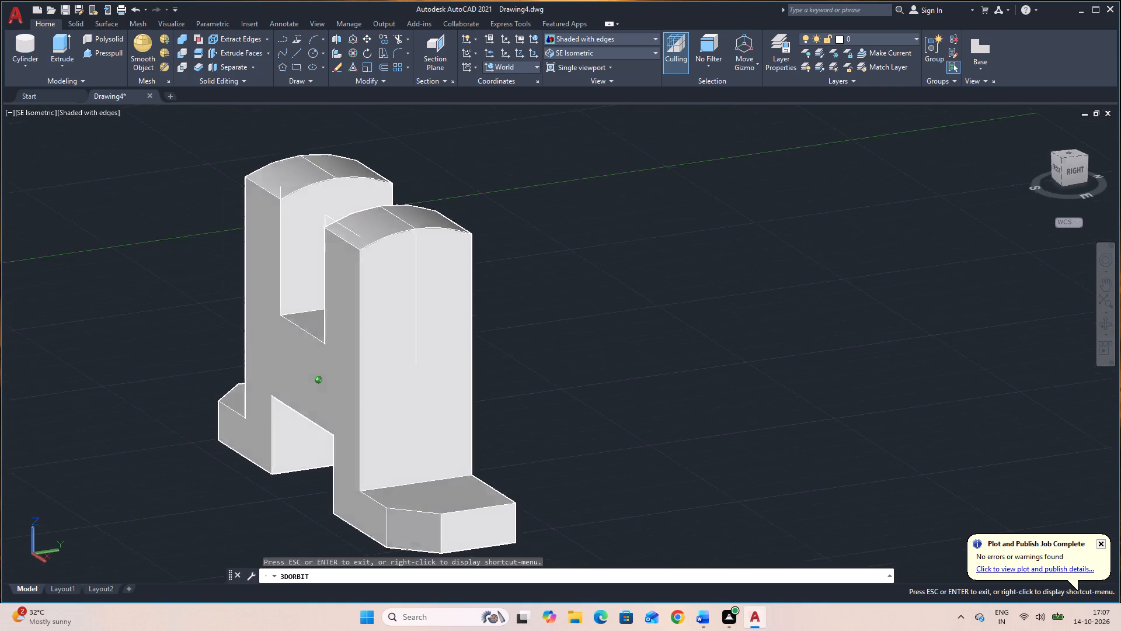
drag(734, 470, 743, 467)
key(Escape)
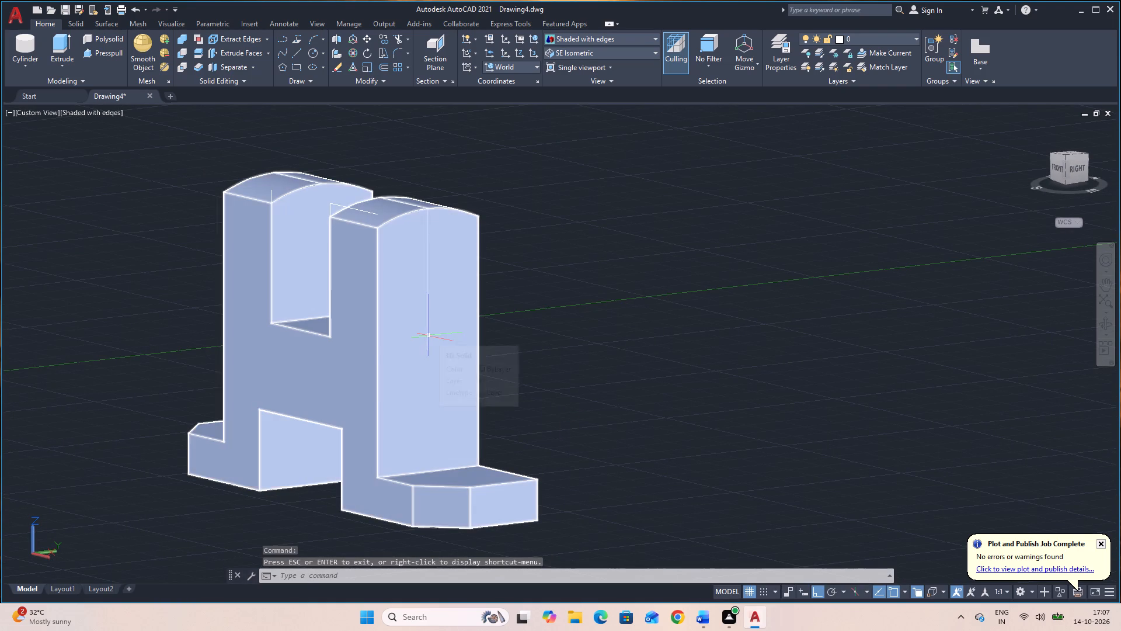
Delete the vertical construction line on the near upright's end face.
click(428, 336)
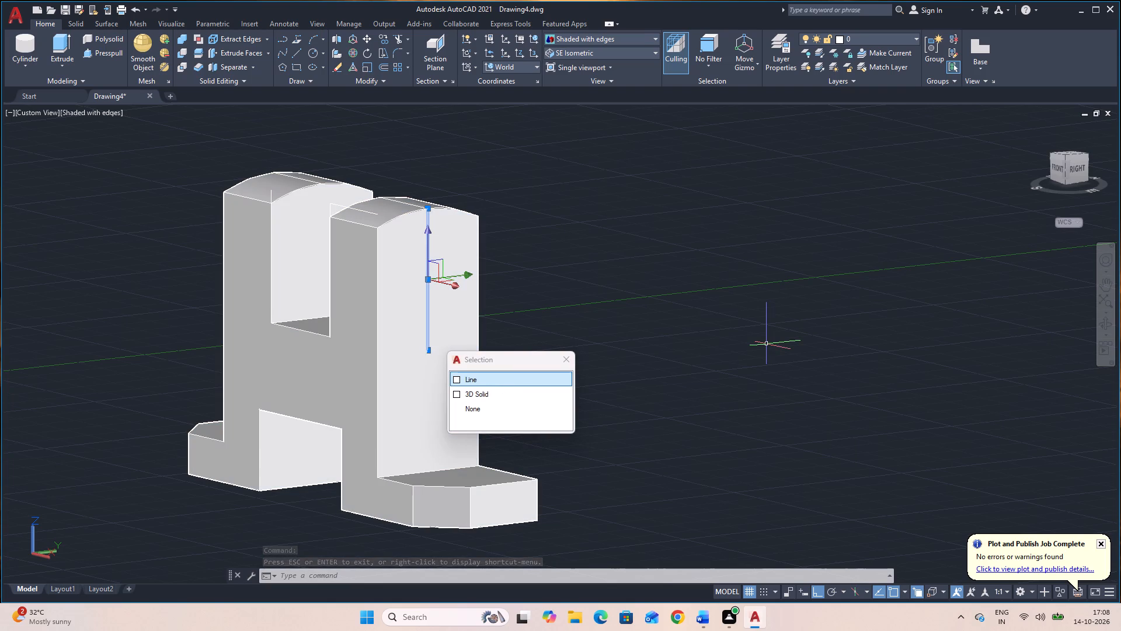
key(Delete)
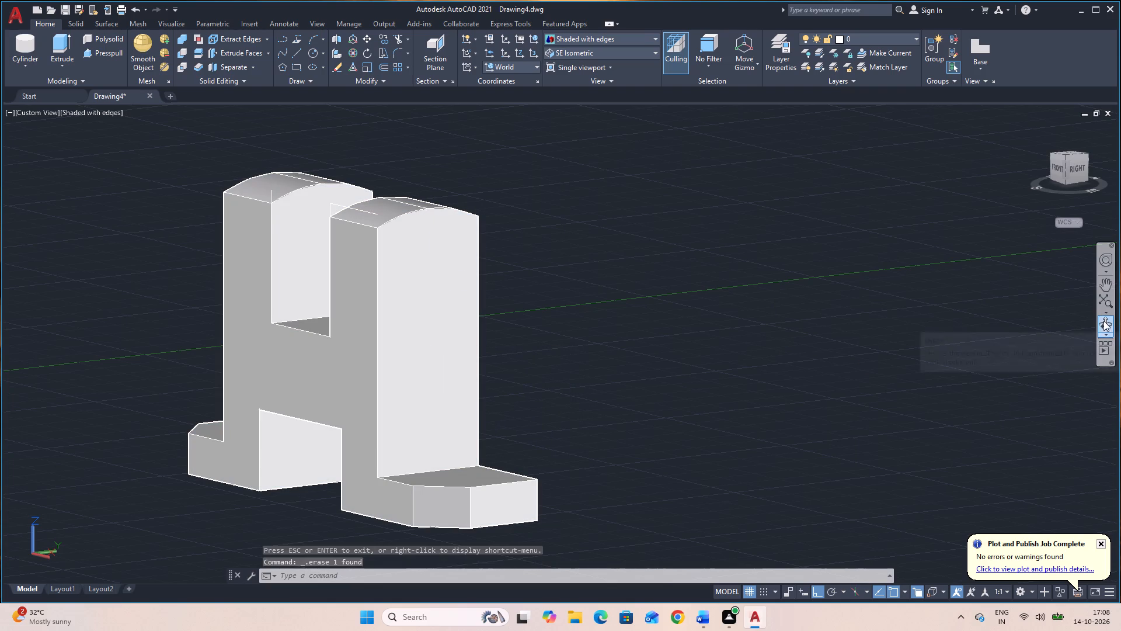
Draw a line 35 straight up the near upright's end face from the midpoint of its bottom edge on the base.
click(1103, 321)
drag(980, 378, 908, 394)
drag(719, 454, 753, 470)
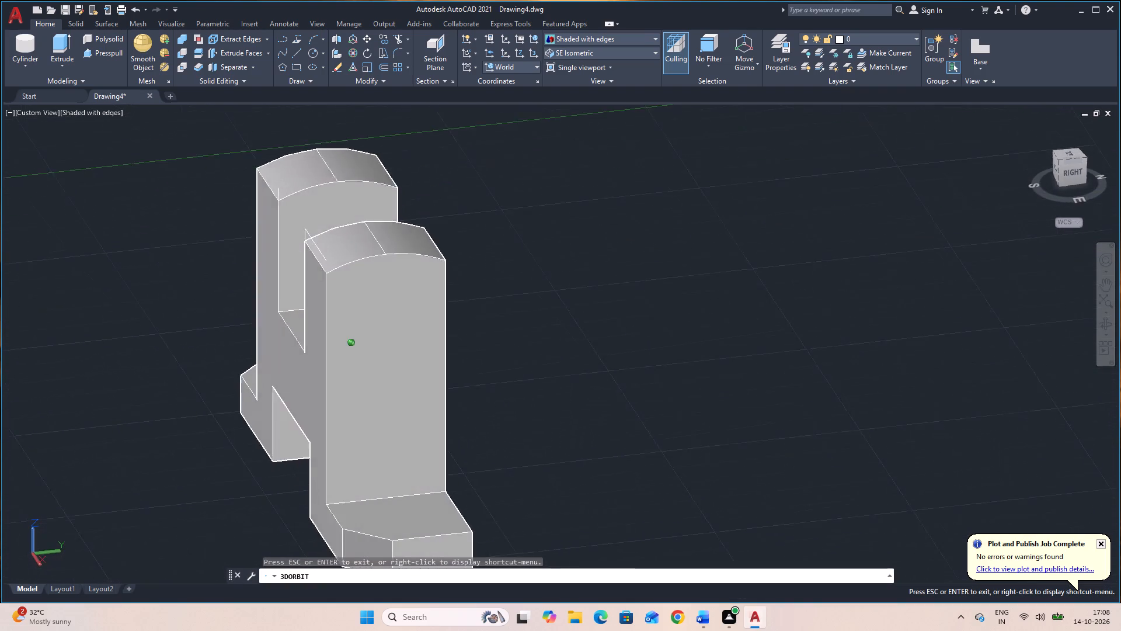
drag(753, 470, 775, 471)
drag(676, 486, 690, 475)
key(Escape)
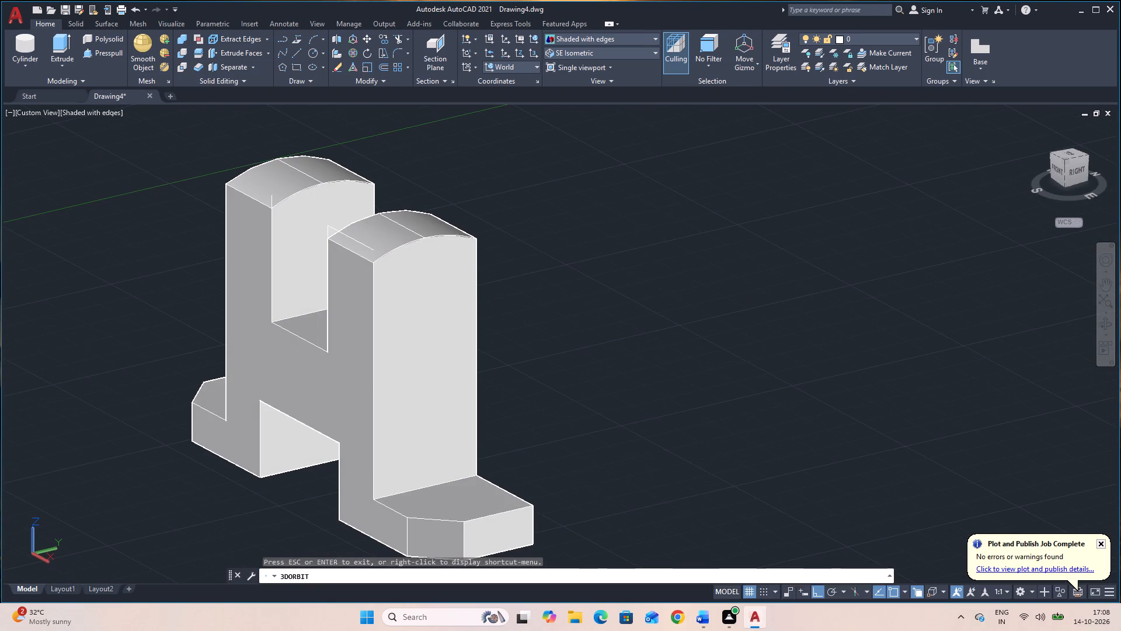
text(L)
key(space)
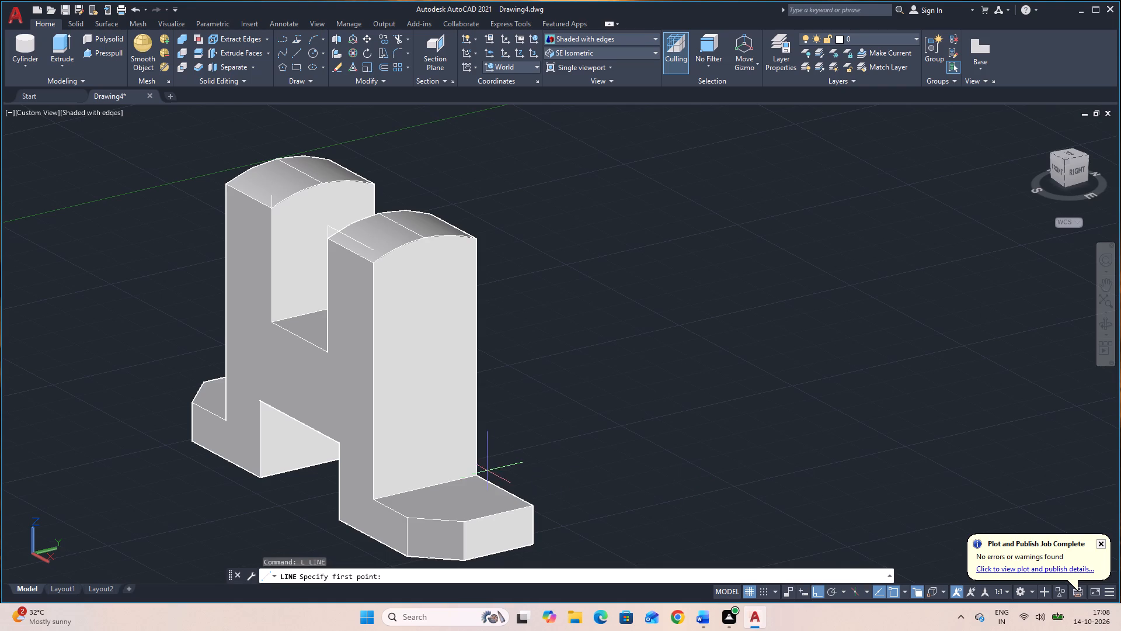
click(429, 489)
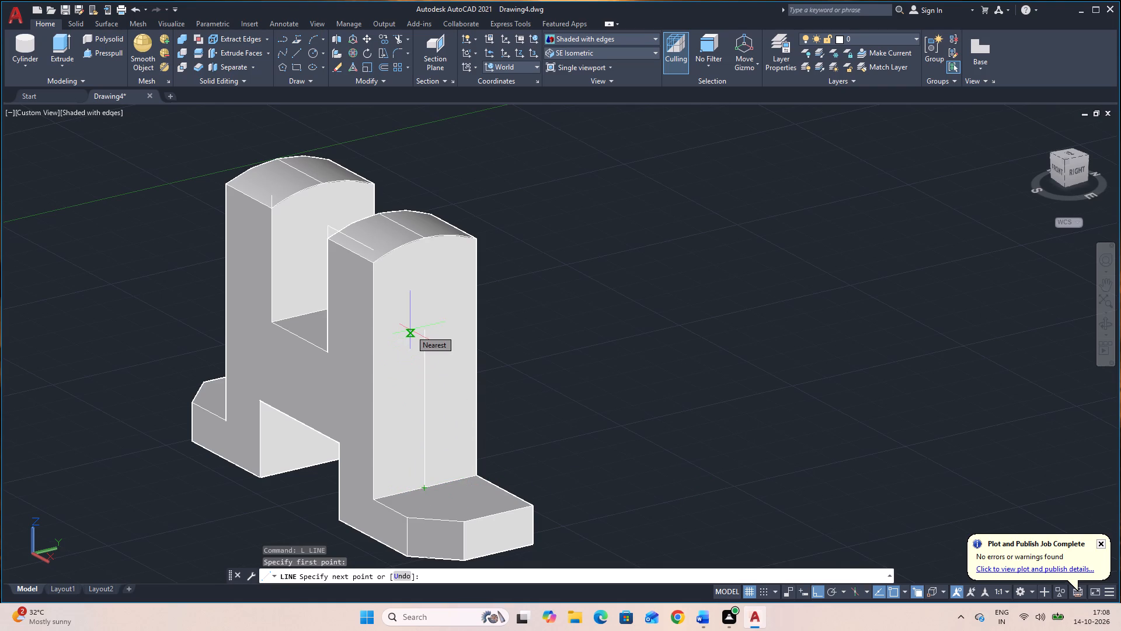
text(45)
key(BackSpace)
key(BackSpace)
text(35)
key(Return)
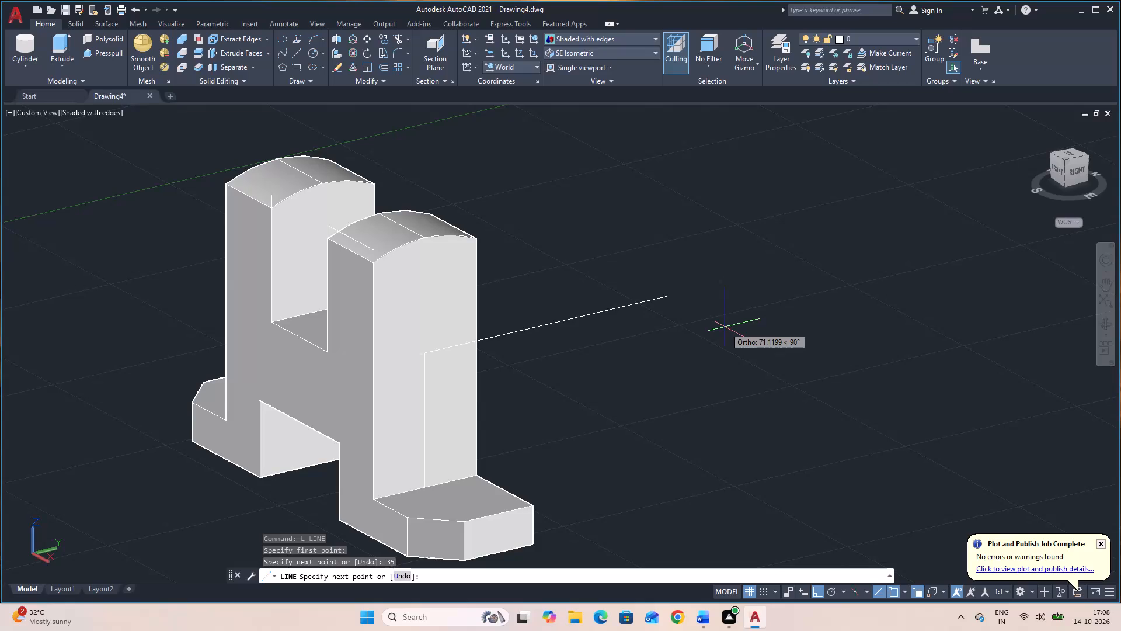
key(Escape)
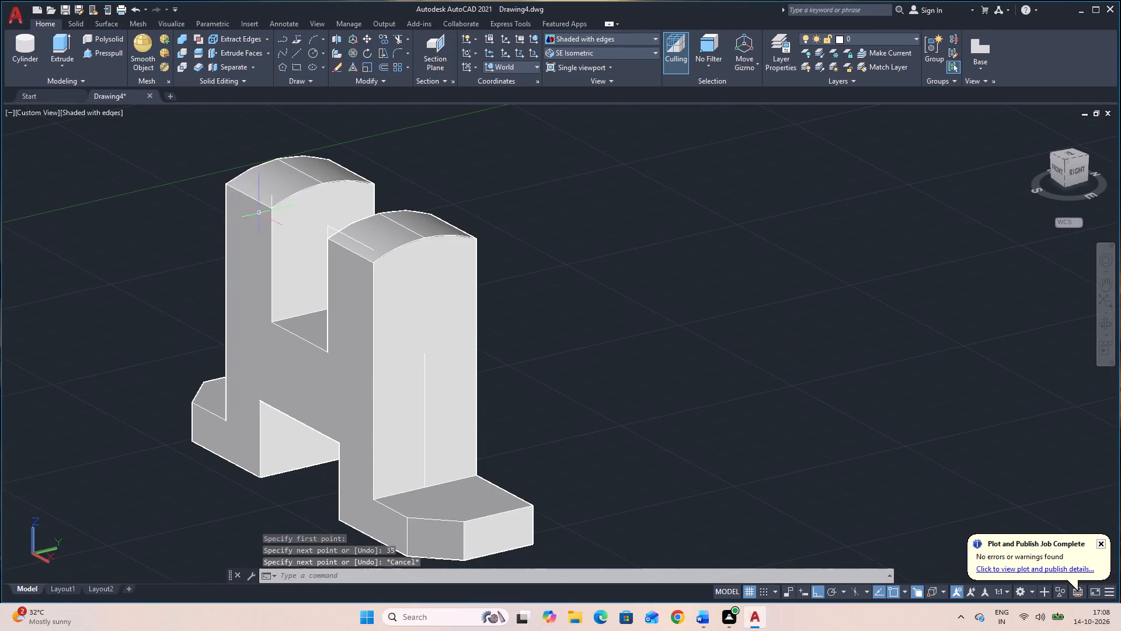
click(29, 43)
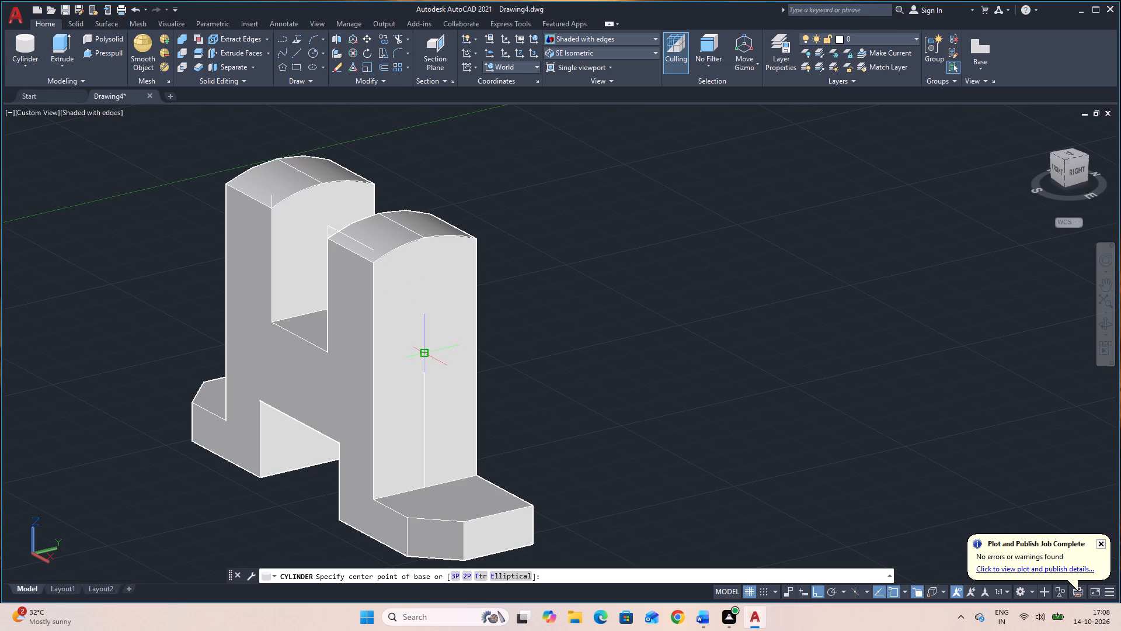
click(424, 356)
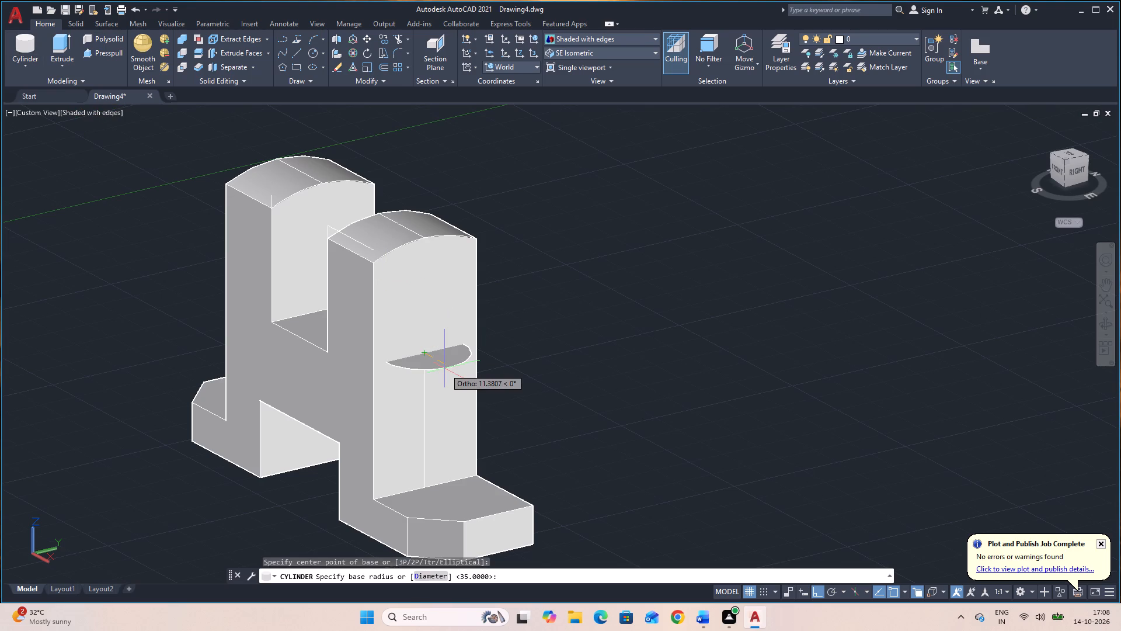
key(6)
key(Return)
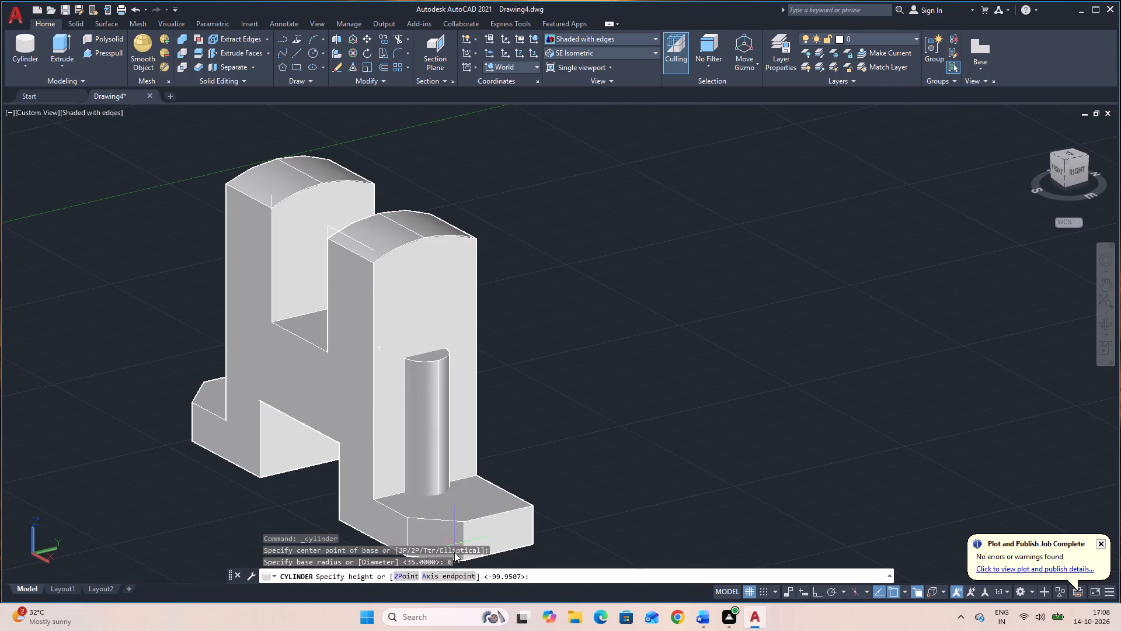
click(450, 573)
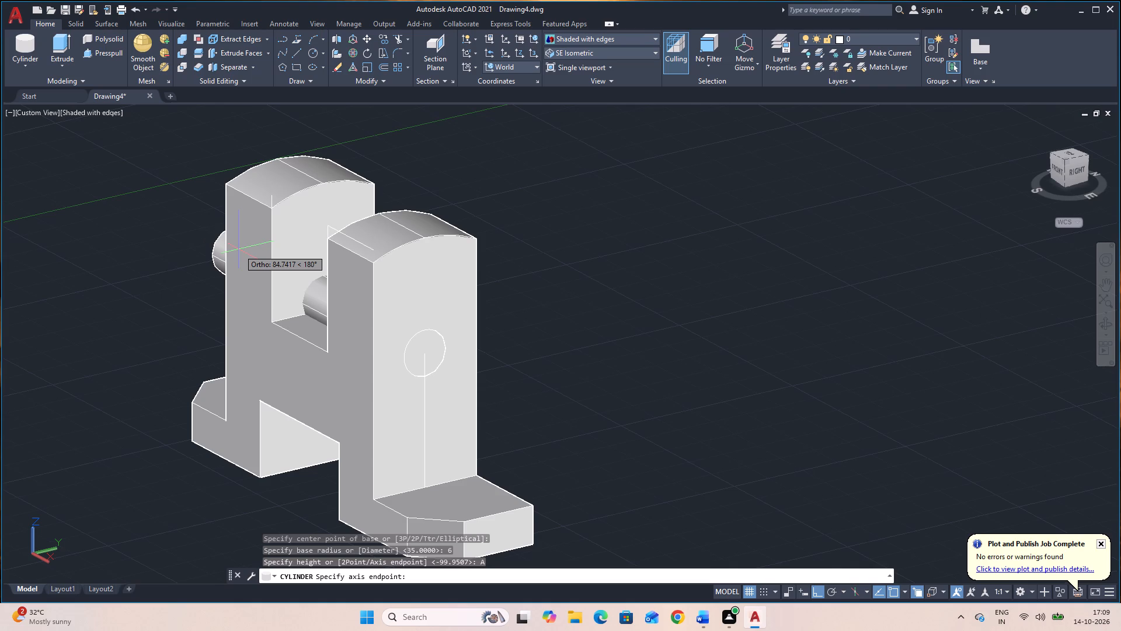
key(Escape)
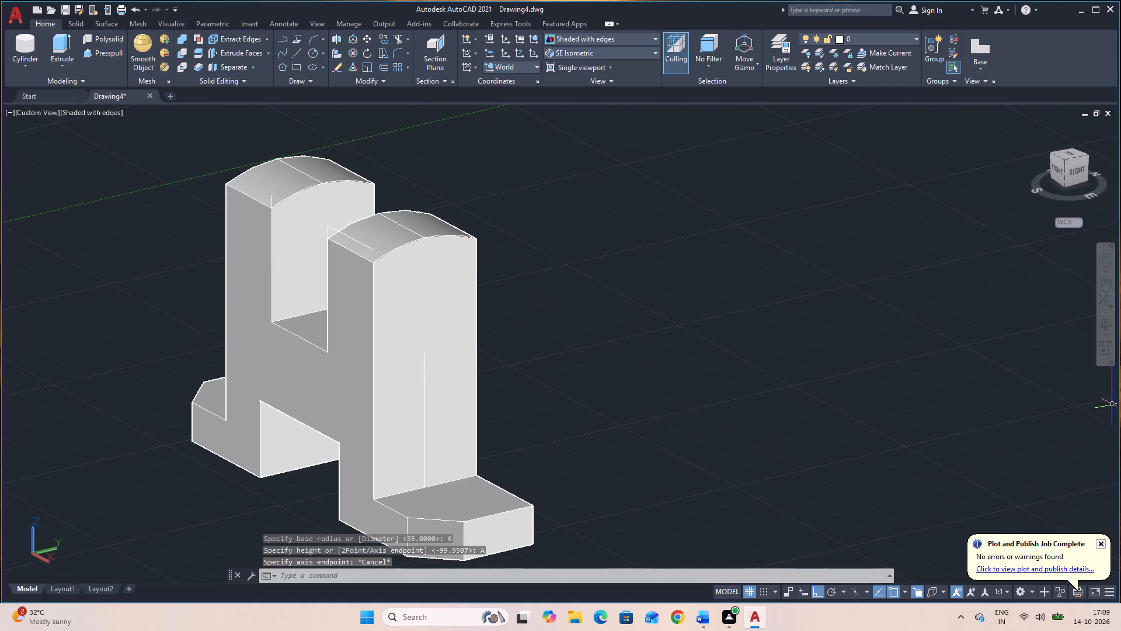
Examine the bracket's underside, uprights and slot from the end and front sides.
click(1109, 325)
drag(851, 528, 889, 495)
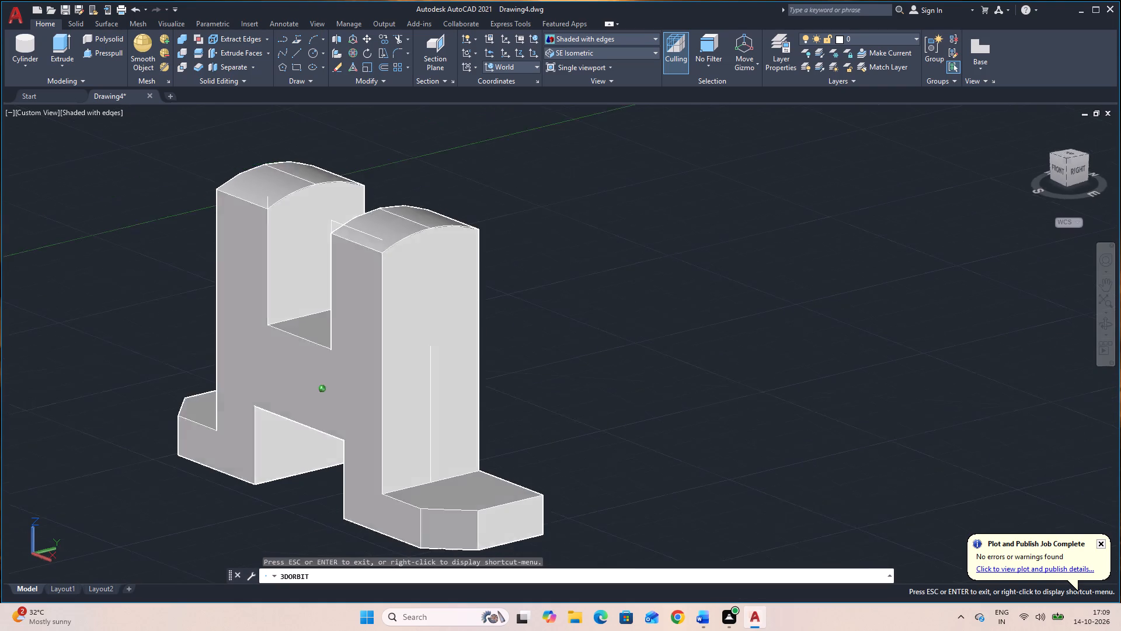
drag(889, 495, 887, 514)
drag(763, 516, 678, 482)
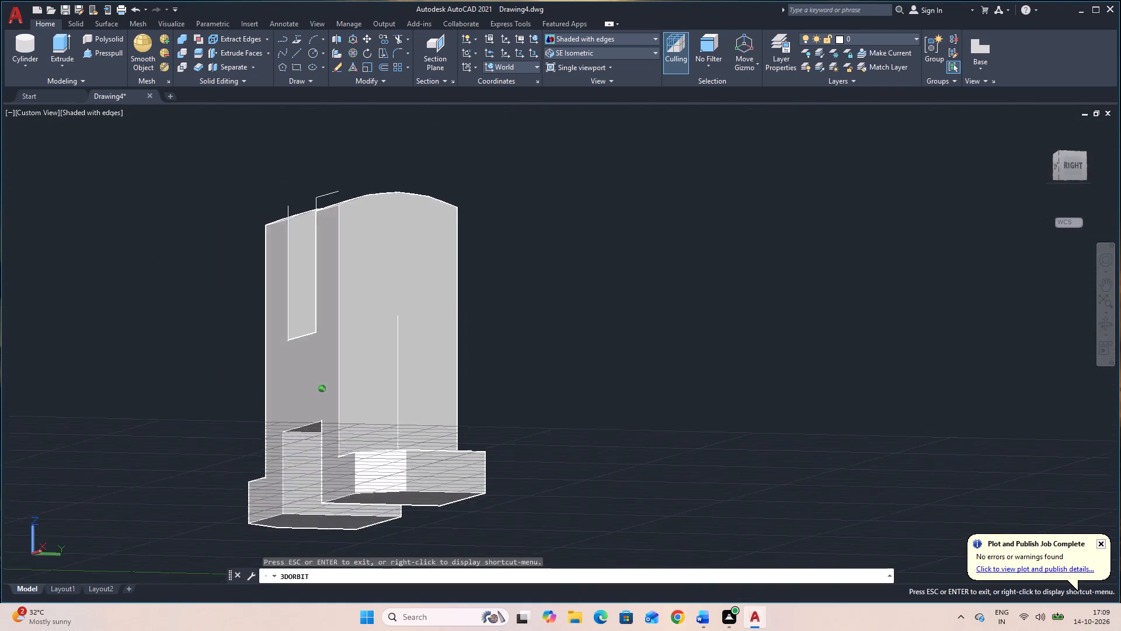
drag(678, 482, 811, 504)
key(Escape)
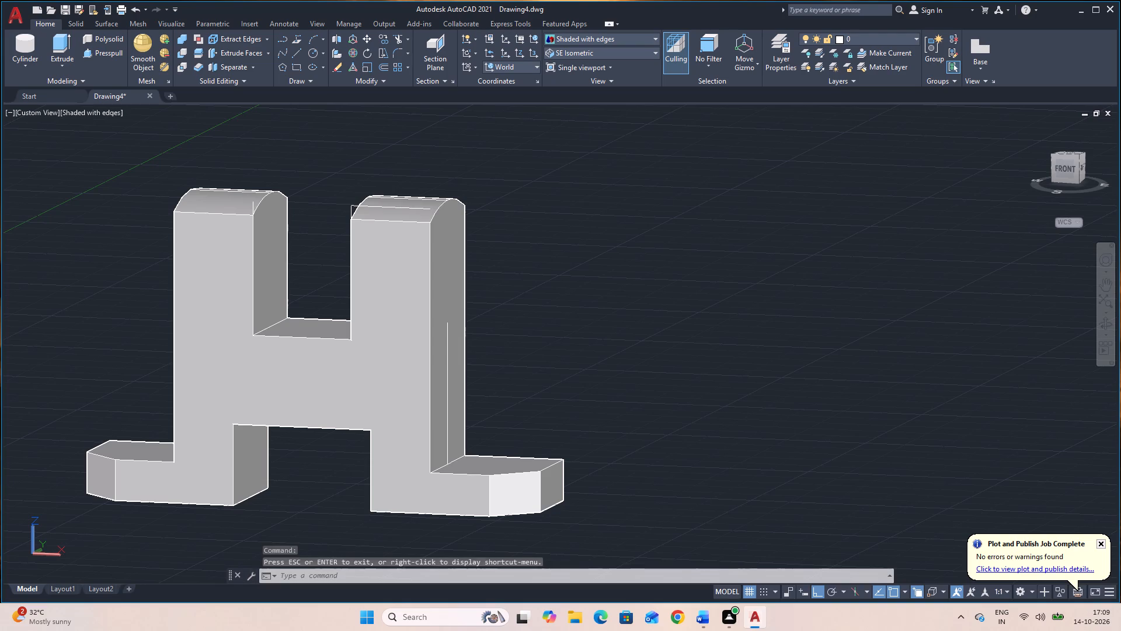
drag(733, 506, 666, 506)
key(Escape)
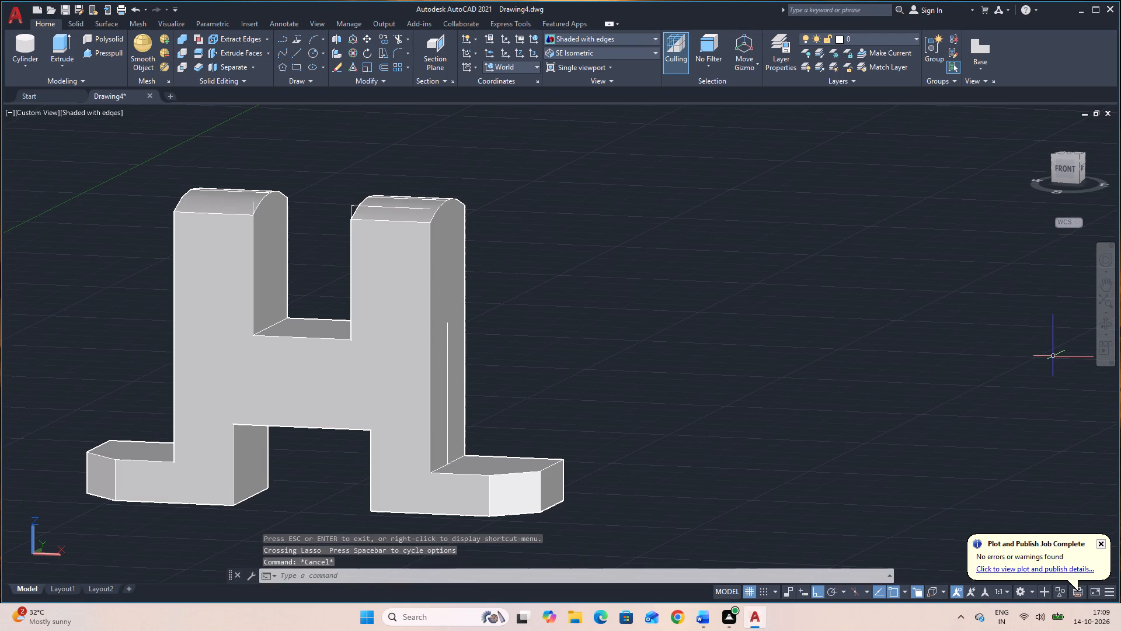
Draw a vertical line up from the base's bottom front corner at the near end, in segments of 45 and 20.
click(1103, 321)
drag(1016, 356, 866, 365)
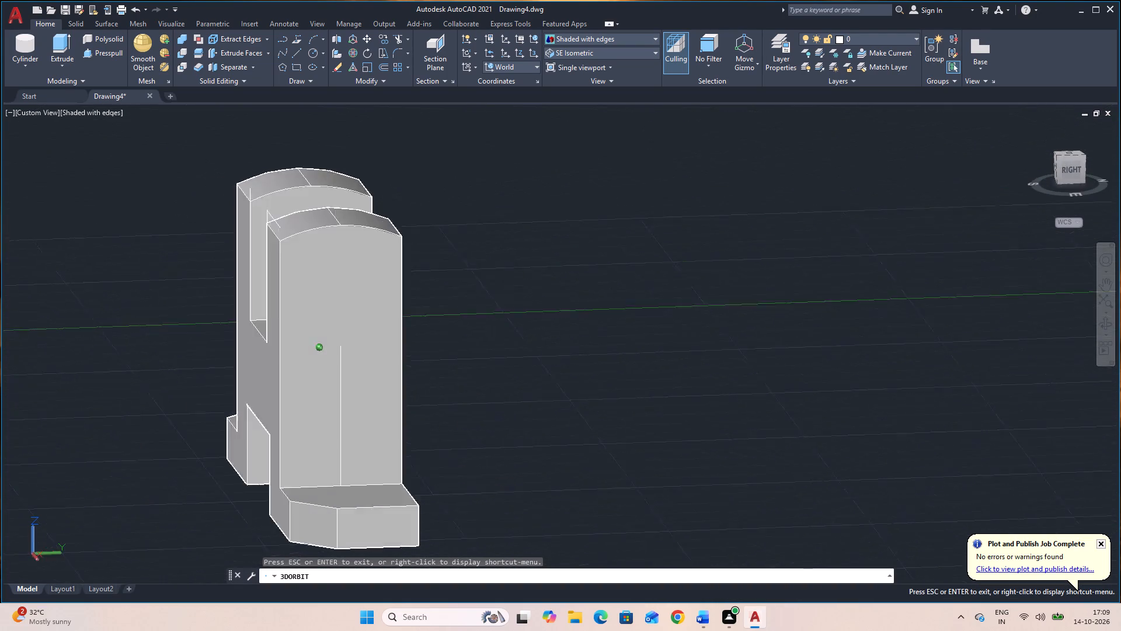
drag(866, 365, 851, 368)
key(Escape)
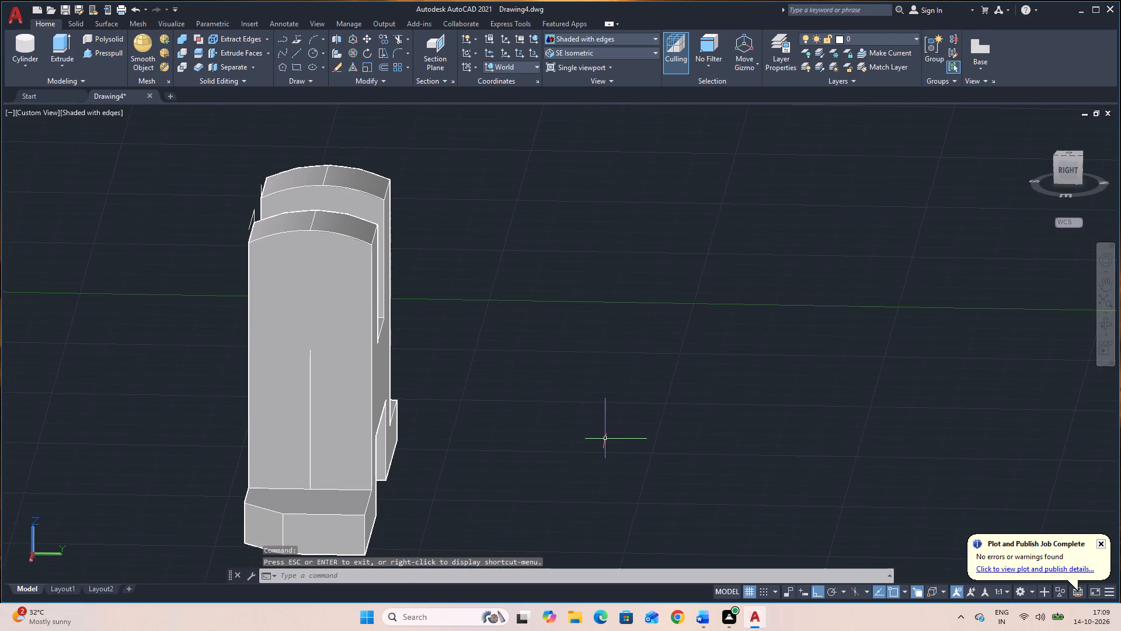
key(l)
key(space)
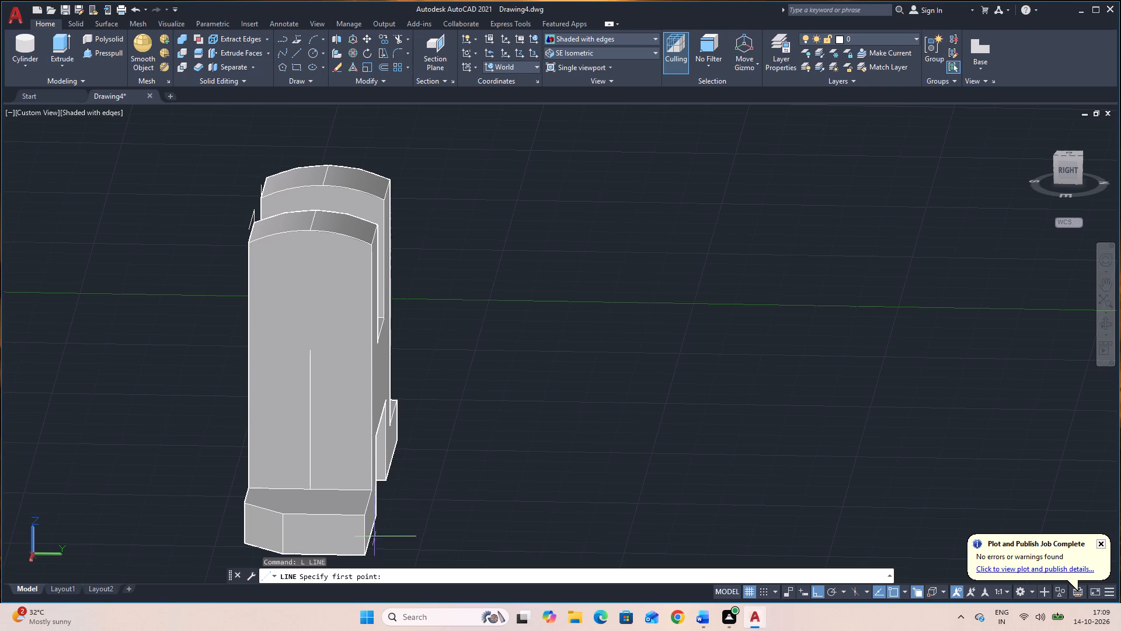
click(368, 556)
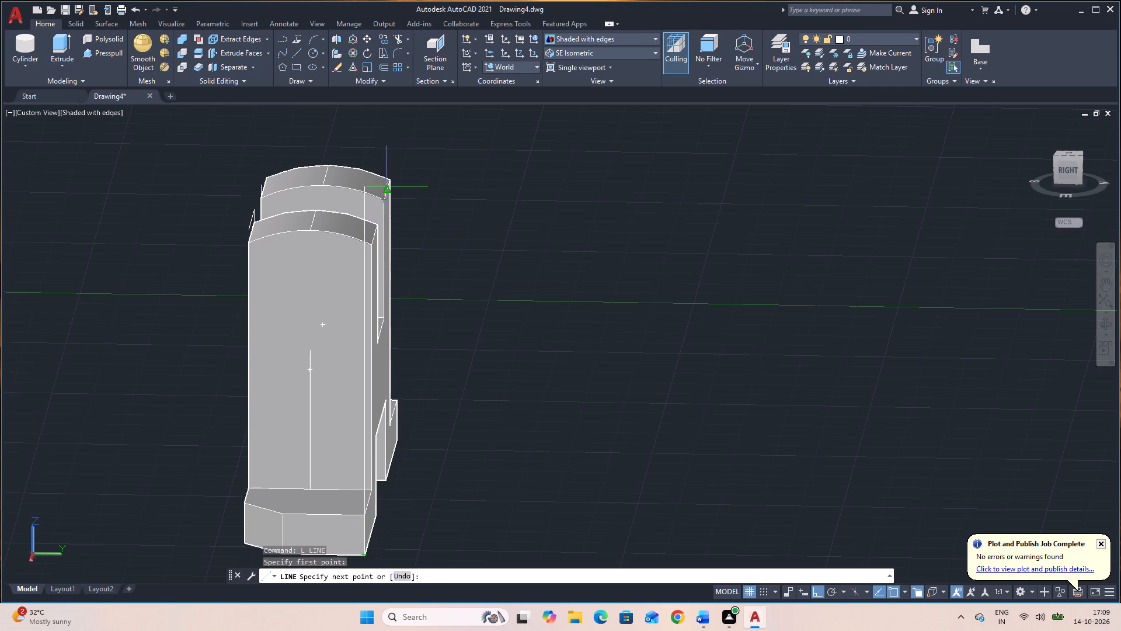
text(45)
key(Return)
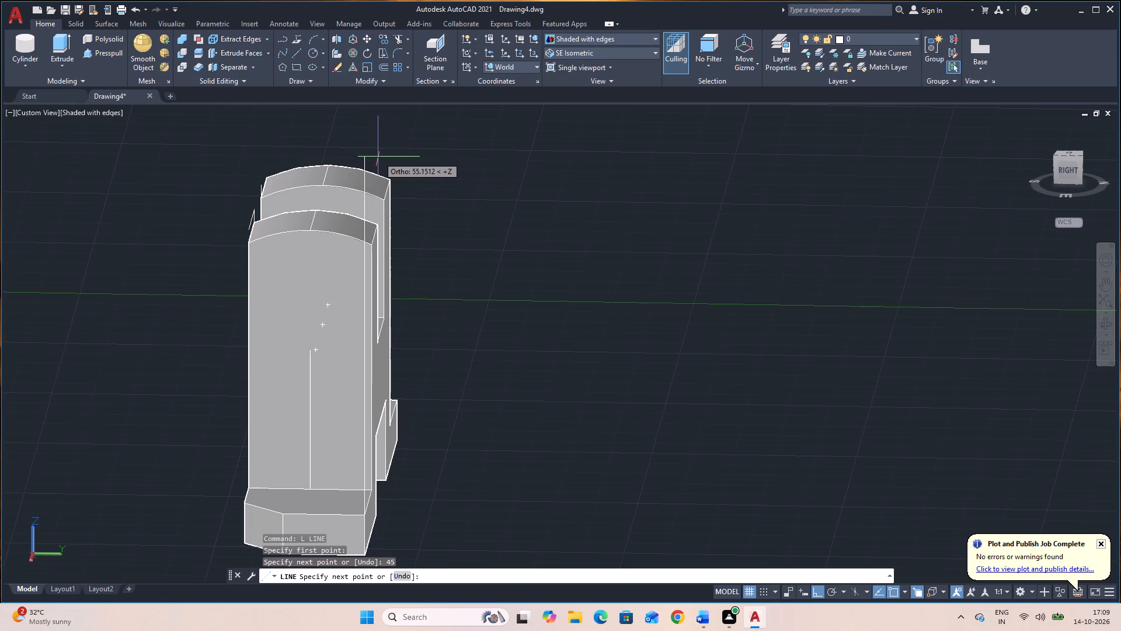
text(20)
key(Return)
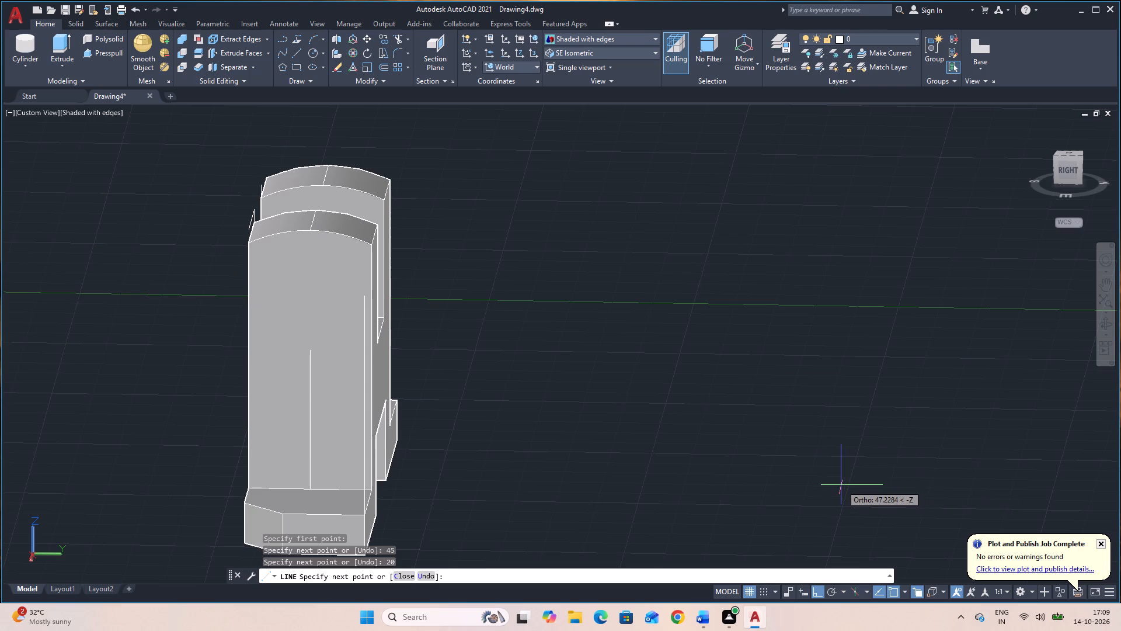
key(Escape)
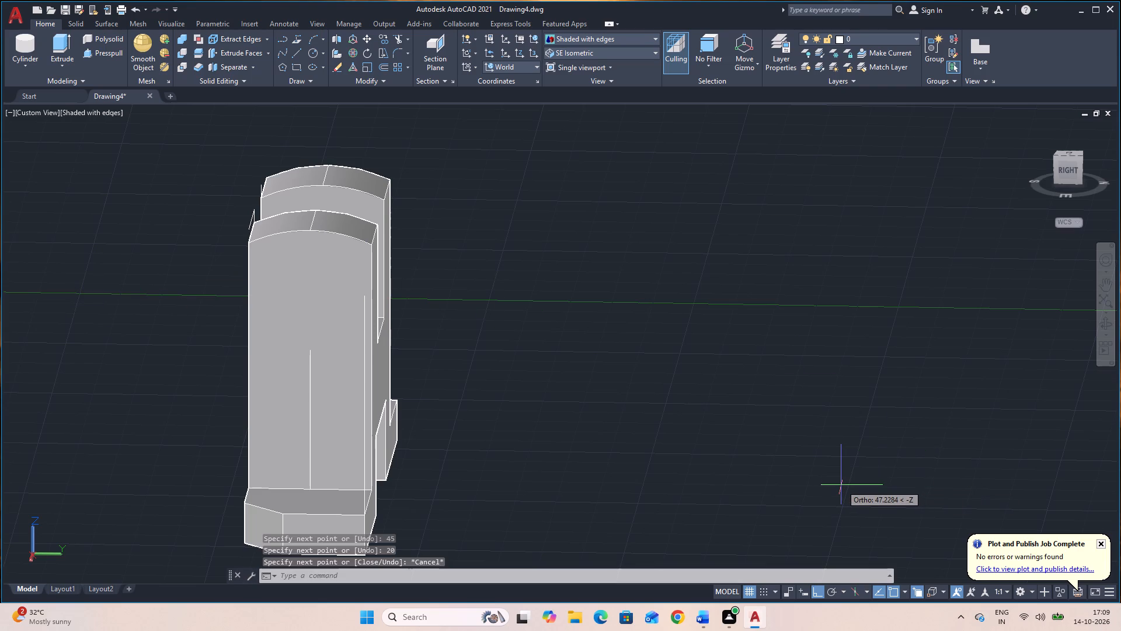
Undo the modelling back to the plain upright block on the base, removing the lines, rounded tops, top slot and bottom notch.
key(ctrl+z)
key(ctrl+z)
key(ctrl+z)
key(ctrl+z)
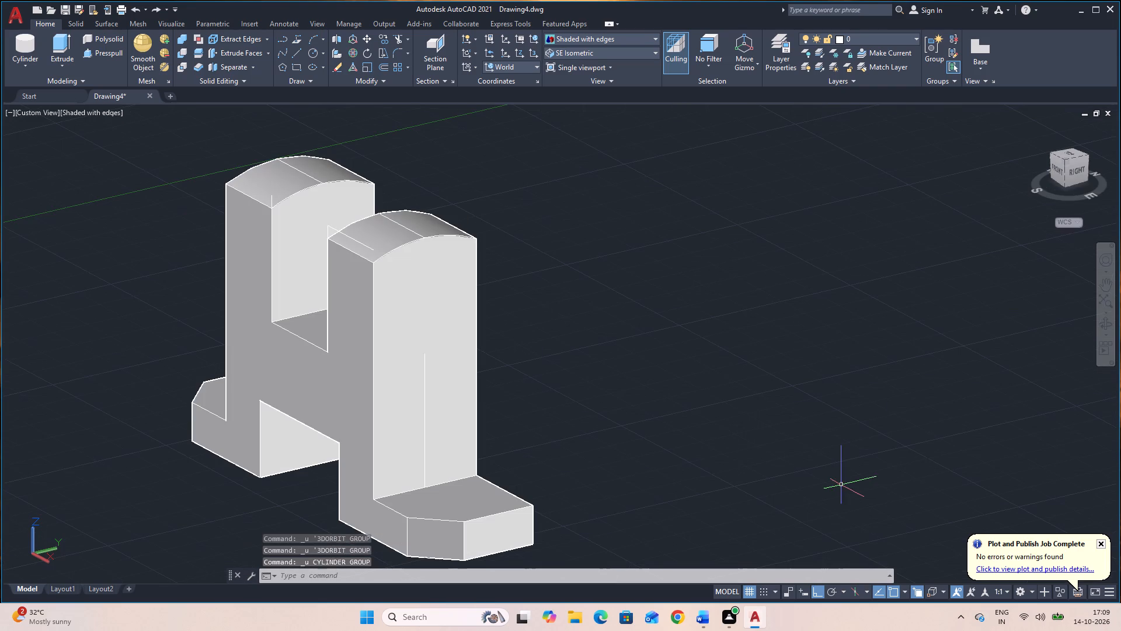
key(ctrl+z)
key(ctrl+z)
key(ctrl+z)
key(ctrl+z)
key(ctrl+z)
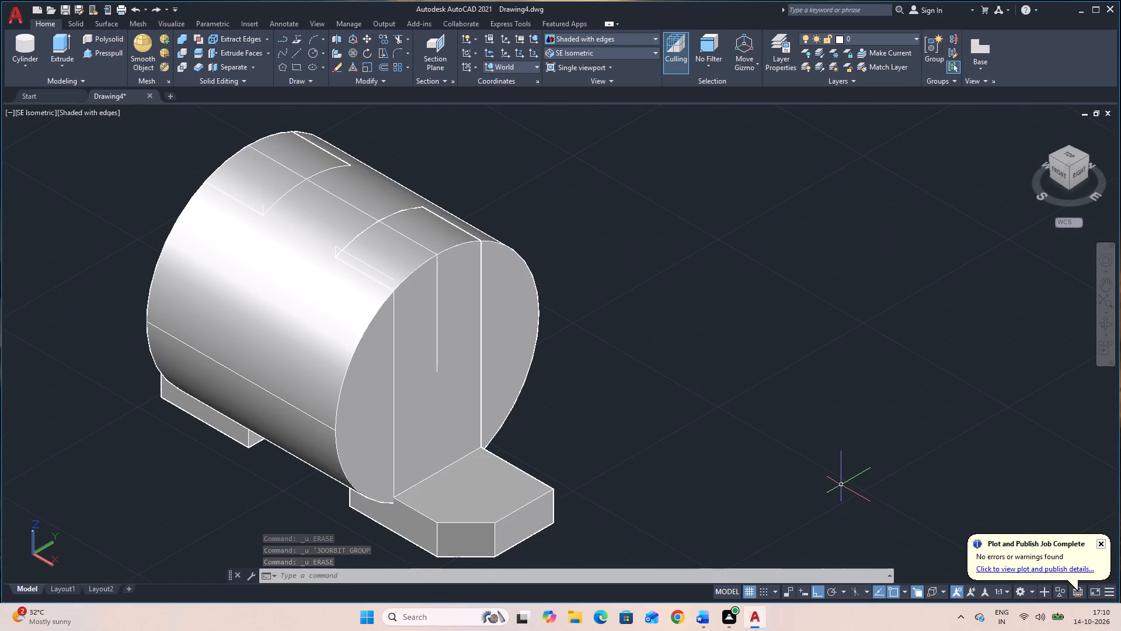
key(ctrl+z)
key(ctrl+z)
key(ctrl+z)
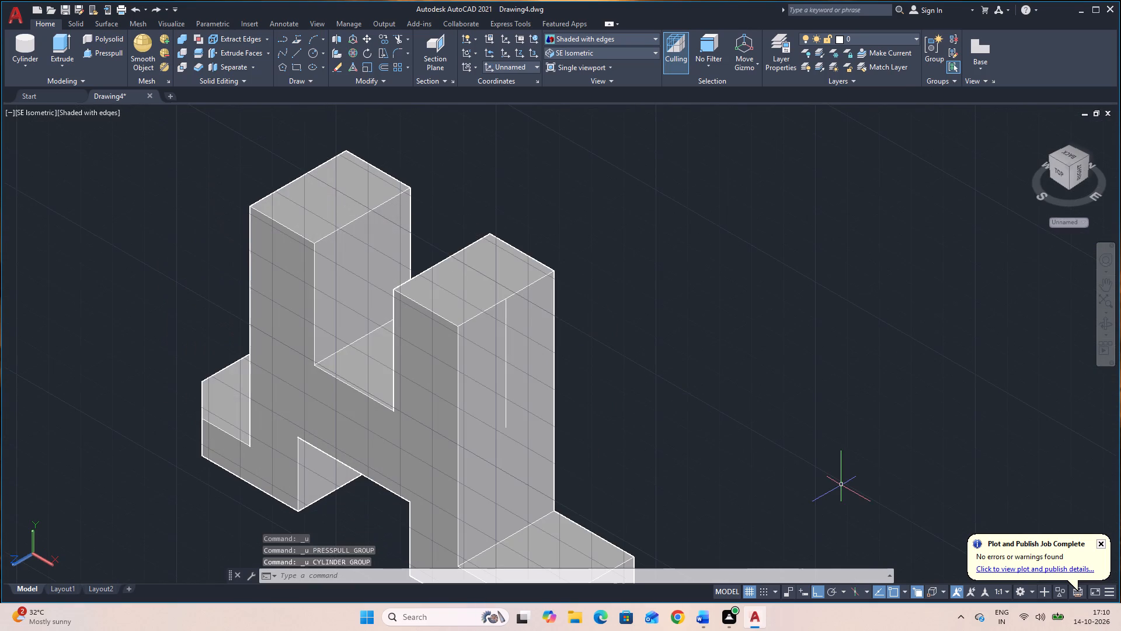
key(ctrl+z)
key(ctrl+z)
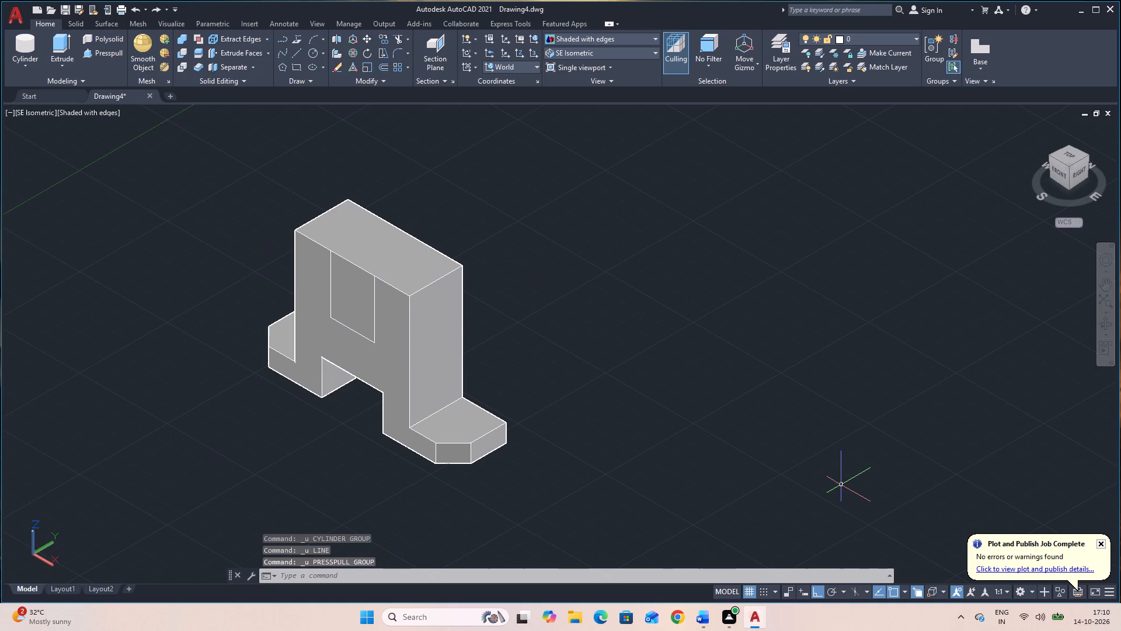
key(ctrl+z)
key(ctrl+z)
key(ctrl+z)
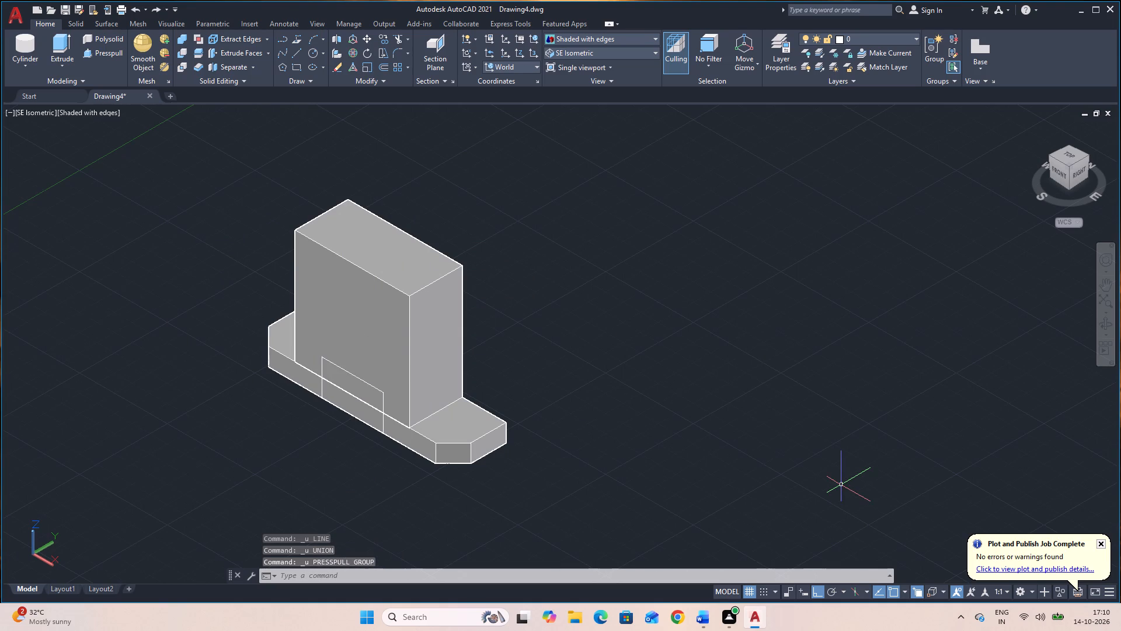
key(ctrl+z)
key(ctrl+z)
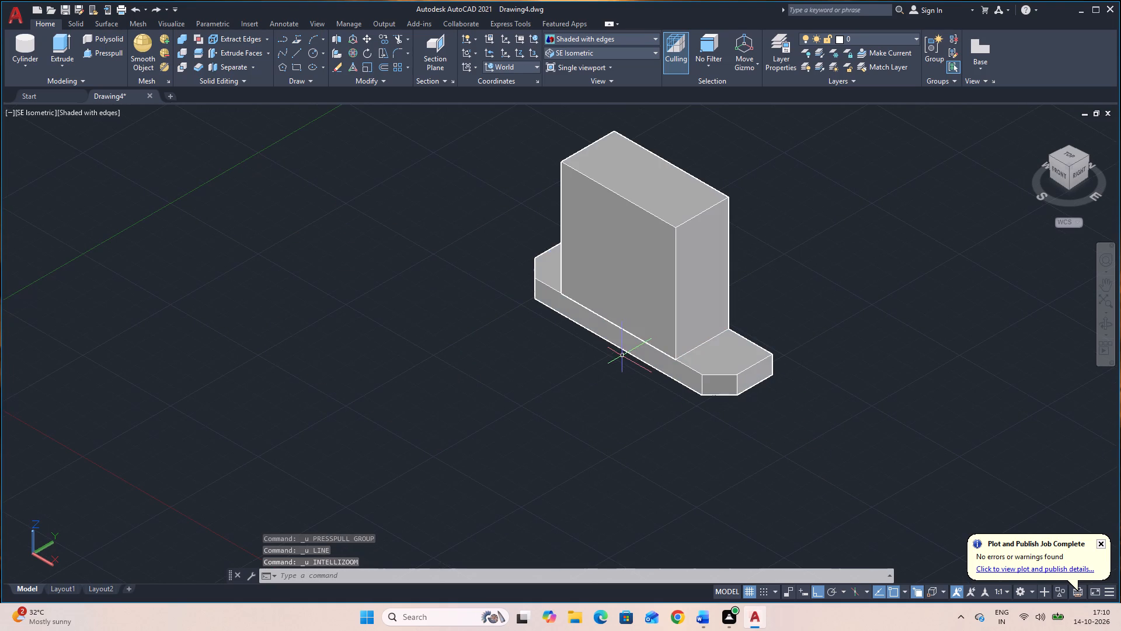
Undo the creation of the upright block, going back to the angled-corner base alone.
click(667, 304)
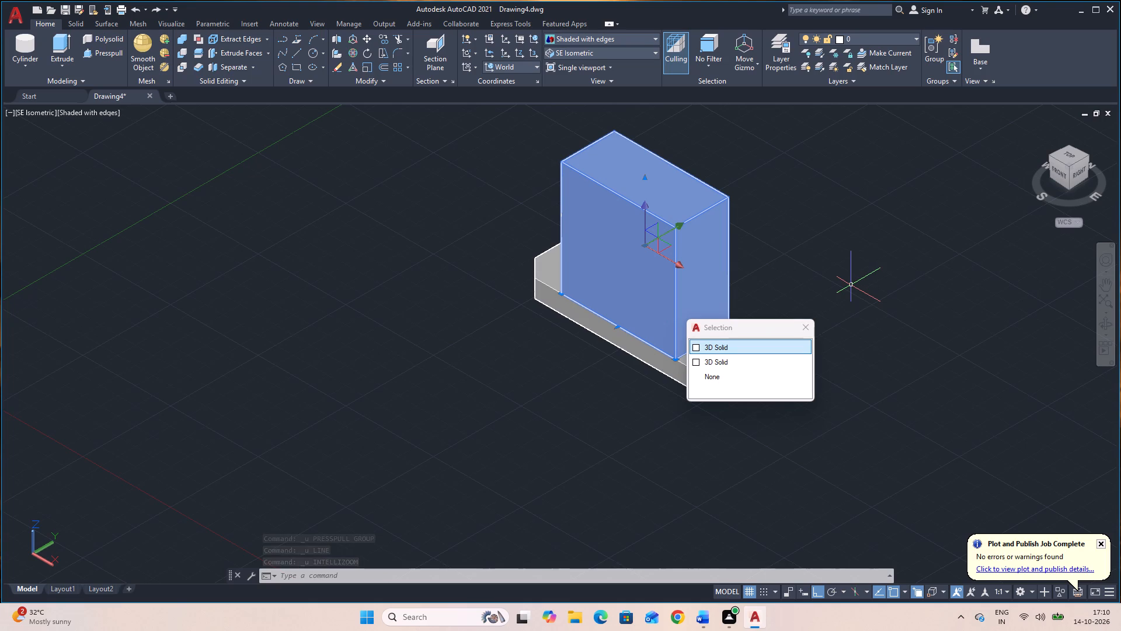
key(Escape)
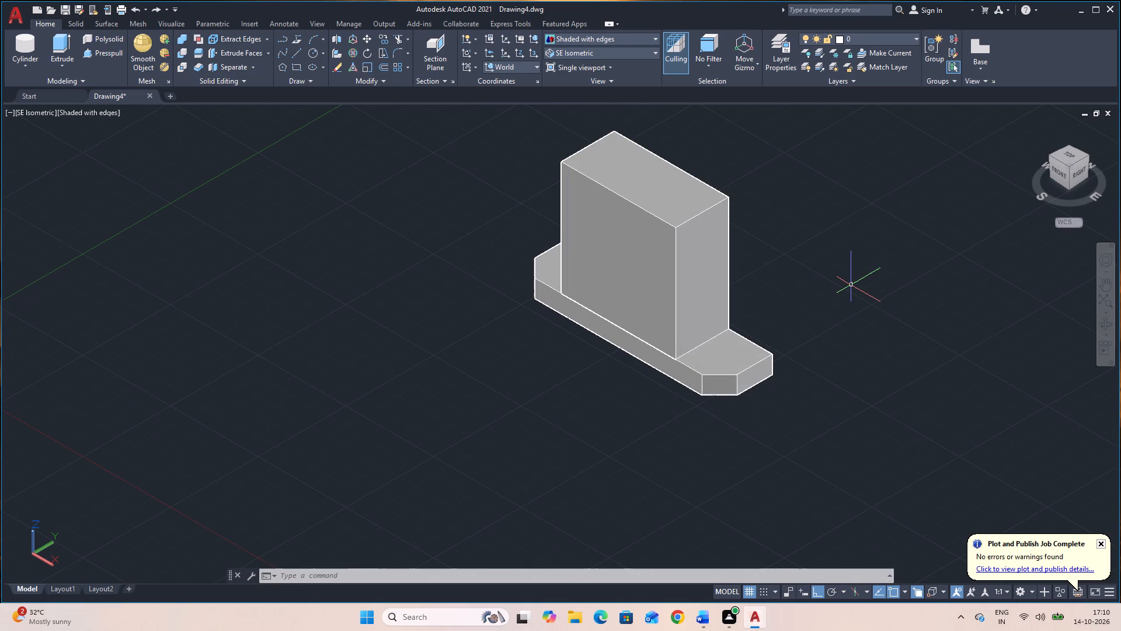
key(ctrl+z)
key(ctrl+z)
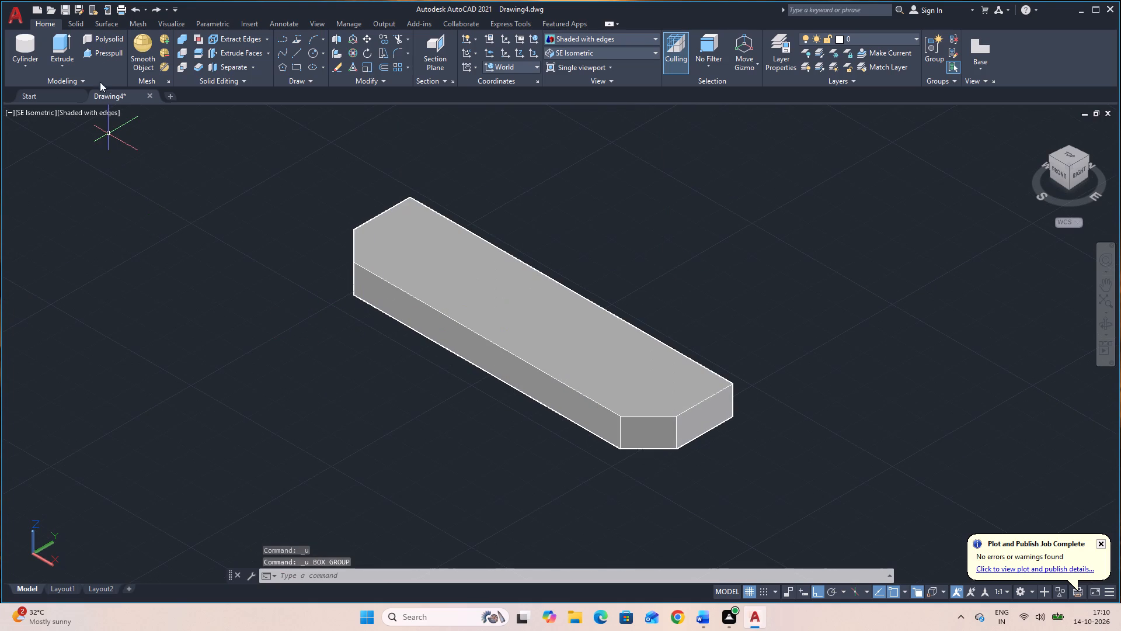
Create a box on the base, starting 25 along the top rear edge from the near end, with length 30, width 65 and height 55.
click(22, 63)
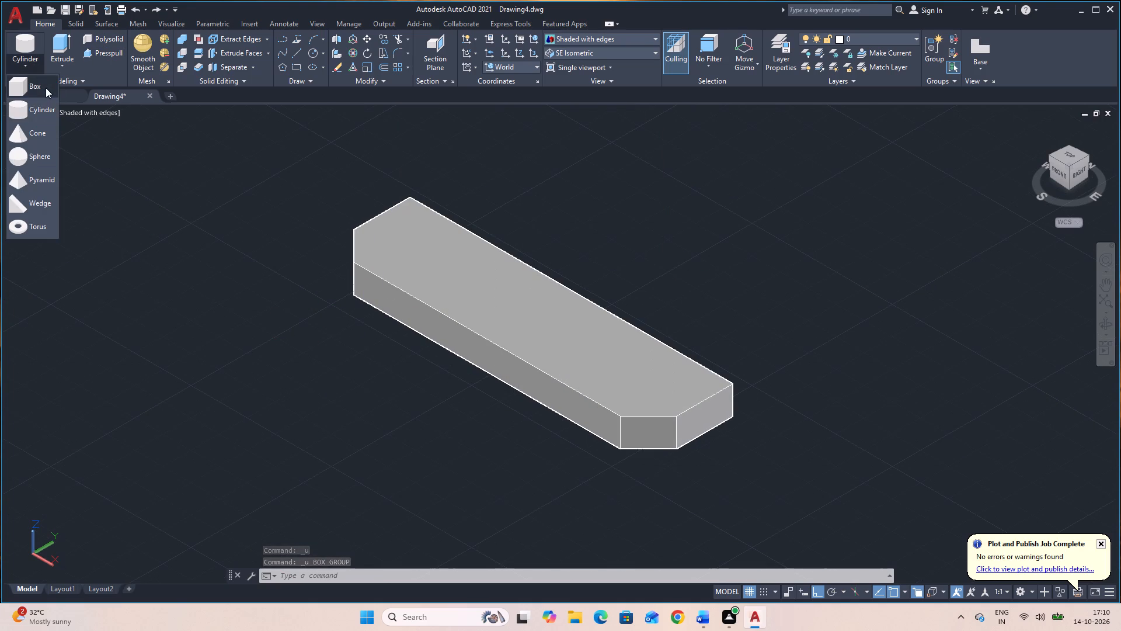
click(41, 88)
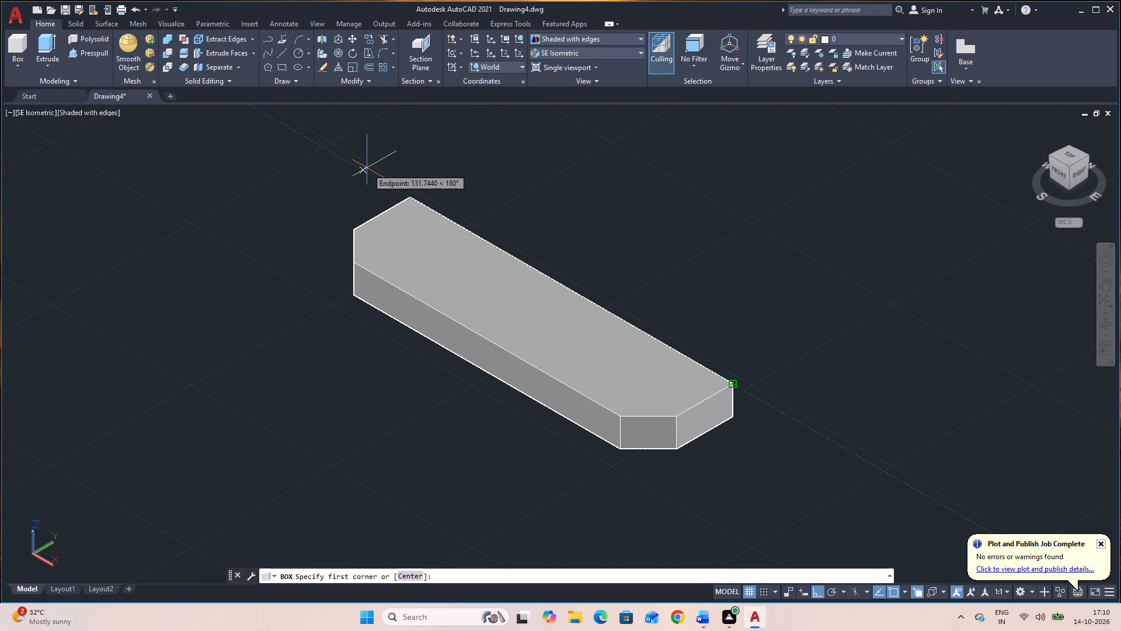
text(25)
key(Return)
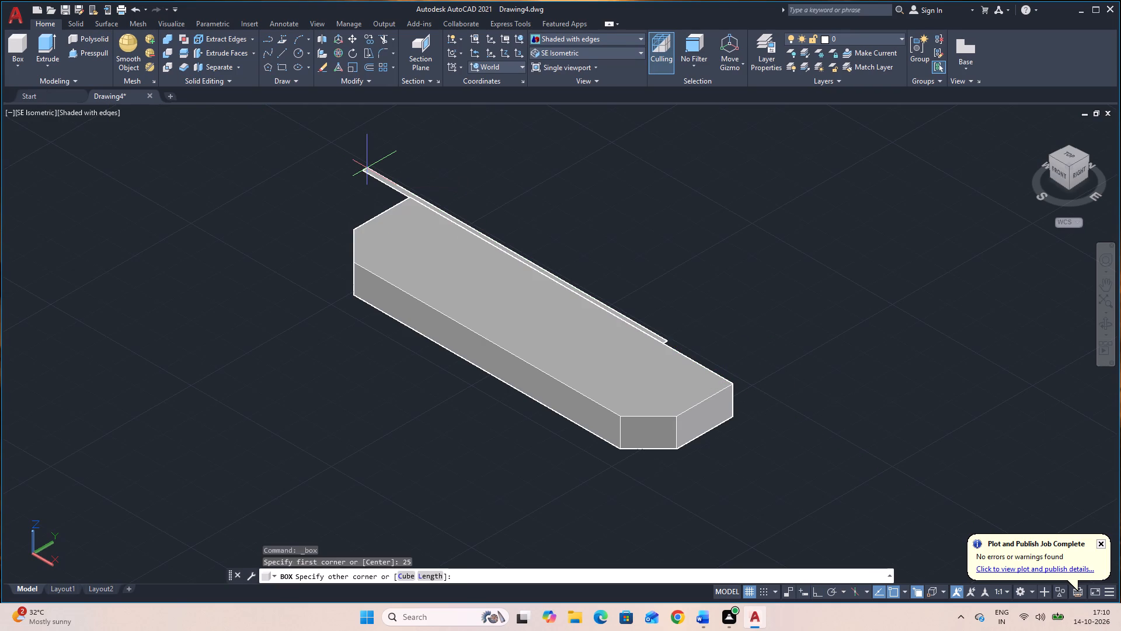
click(429, 575)
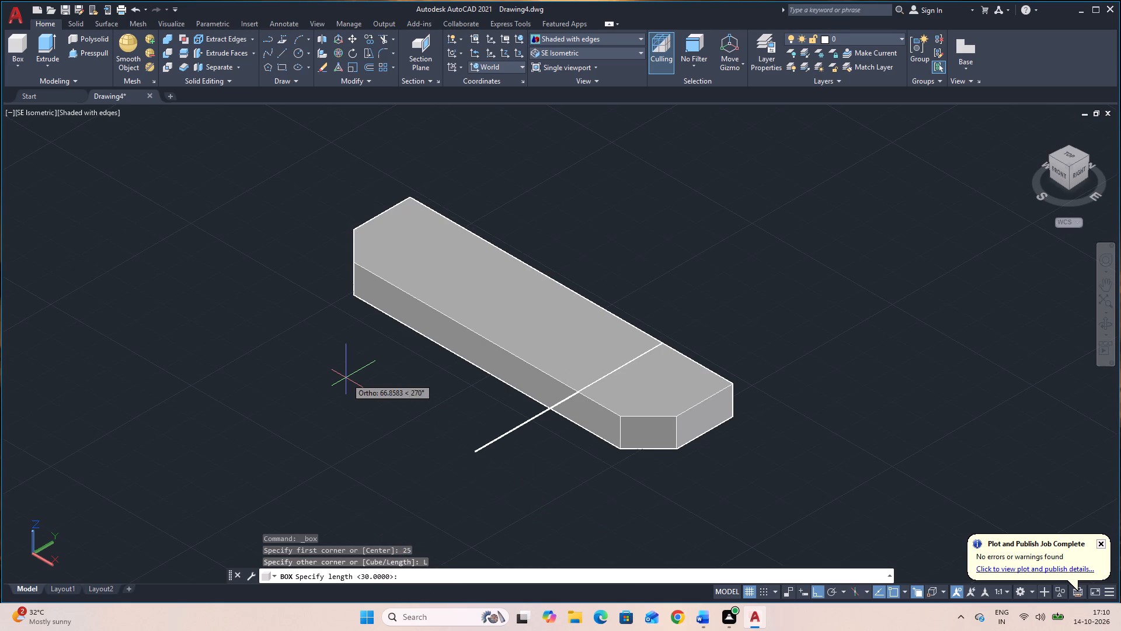
text(30)
key(Return)
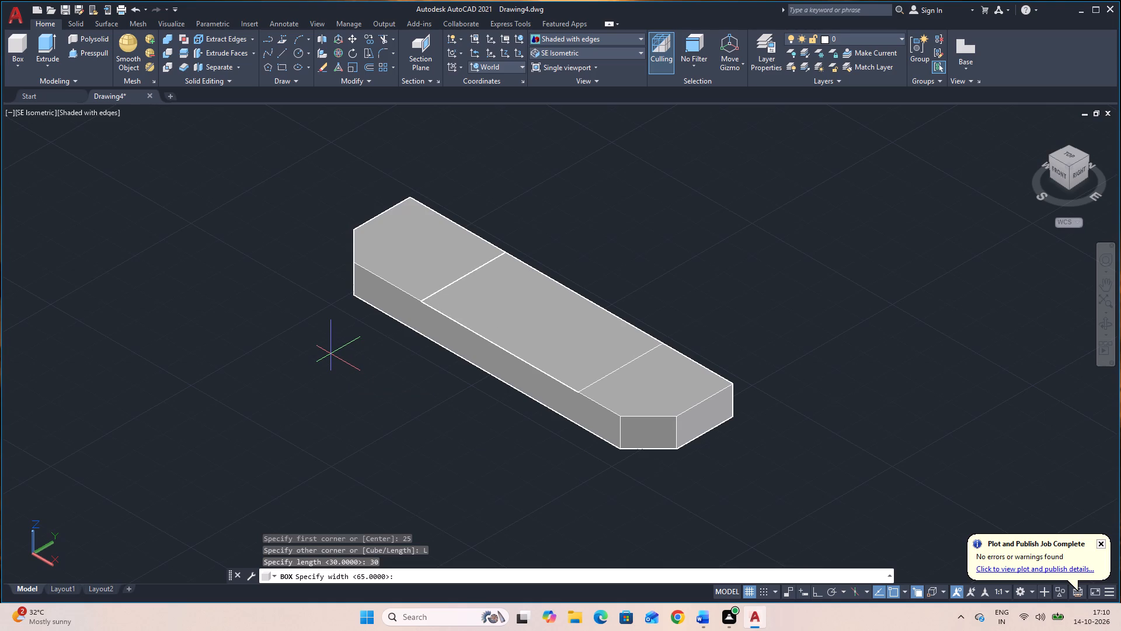
text(65)
key(Return)
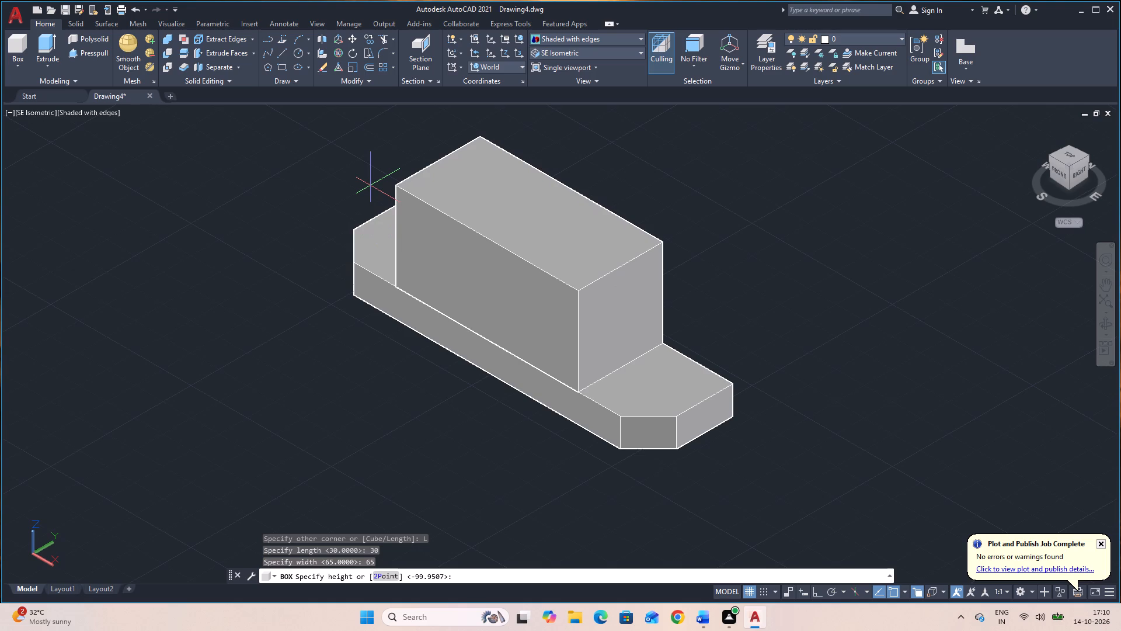
text(55)
key(Return)
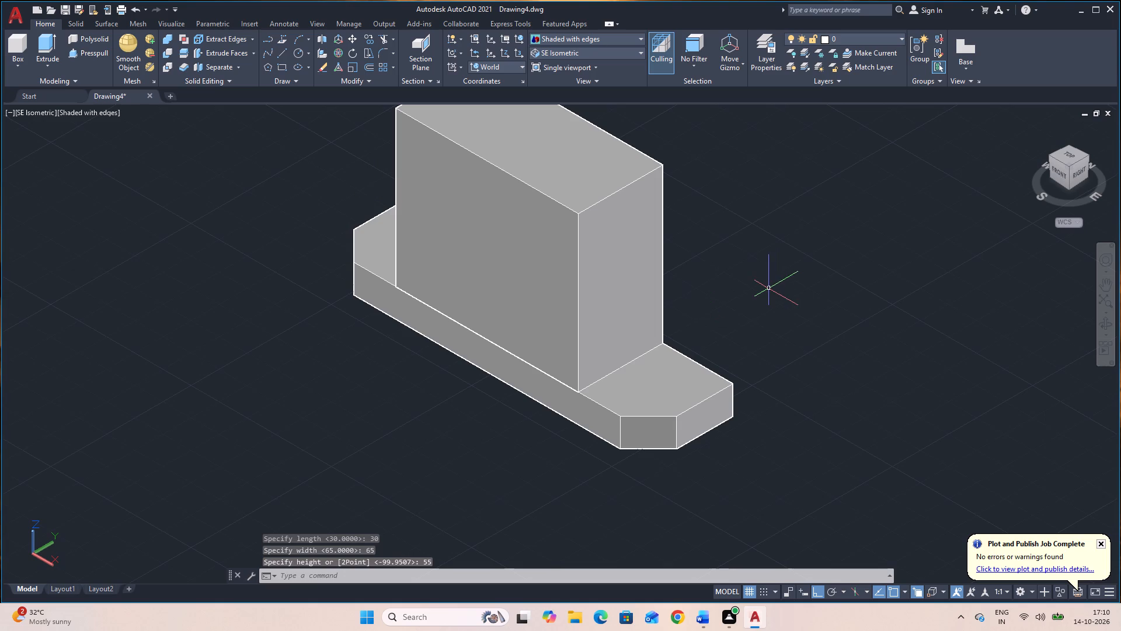
Draw a 35 long vertical line down the block's near end face from the midpoint of its top edge.
middle_drag(767, 287, 750, 339)
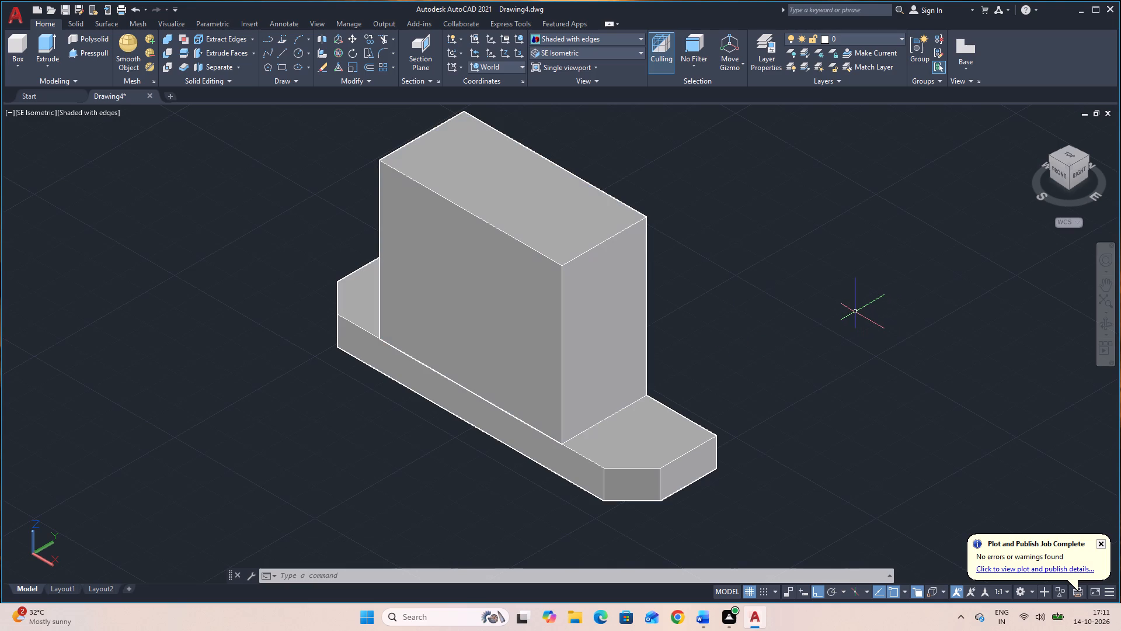
text(L)
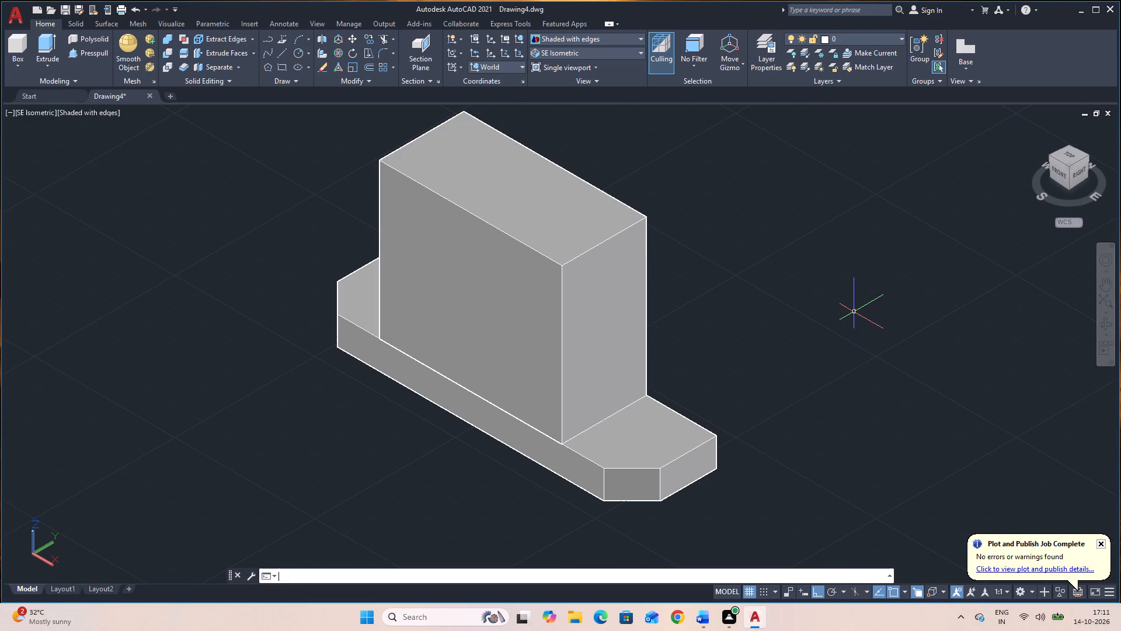
key(space)
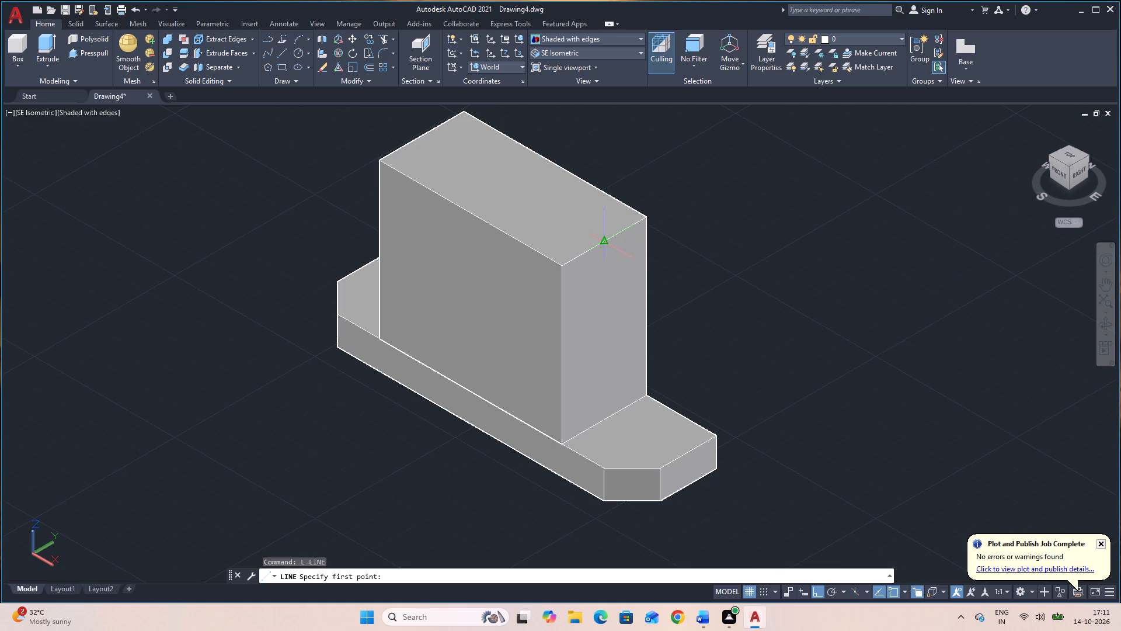
click(604, 240)
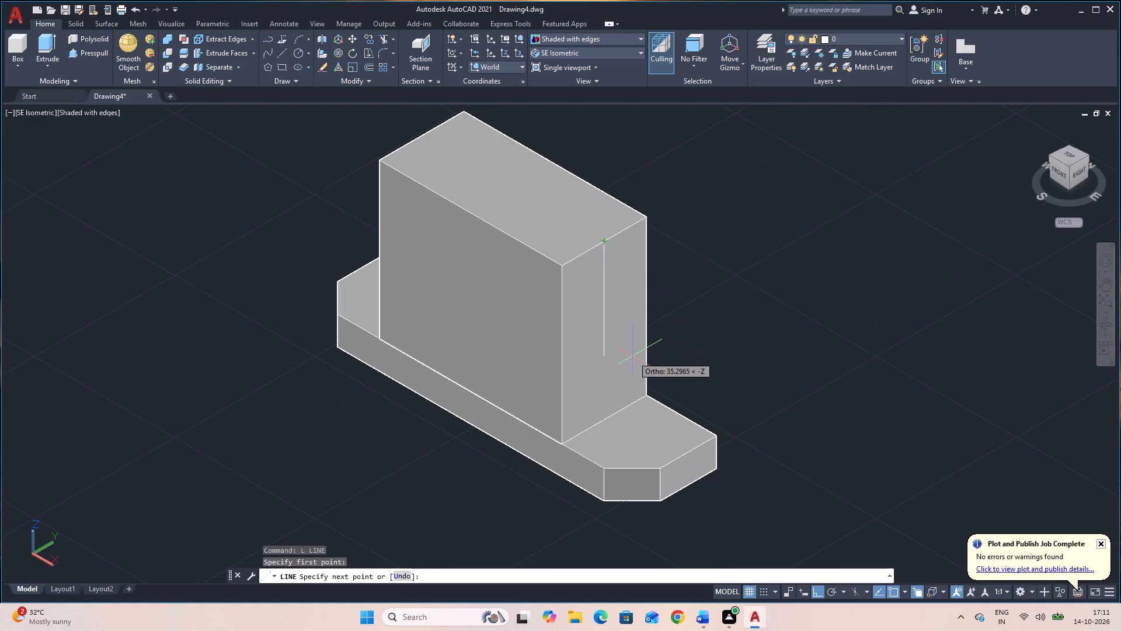
text(35)
key(Return)
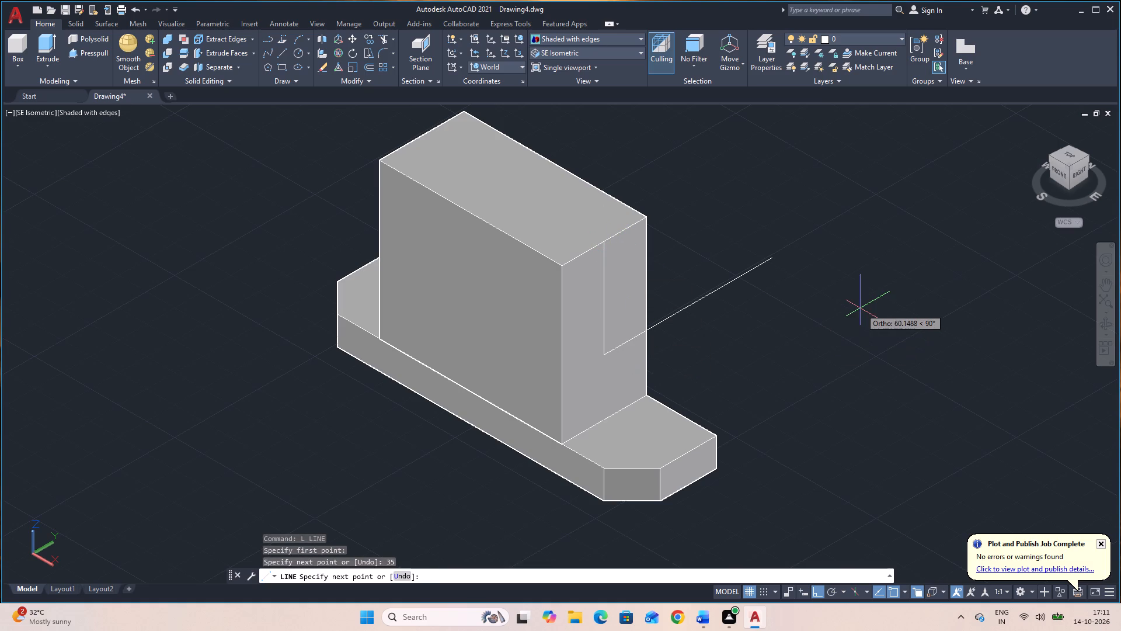
key(Escape)
Create a cylinder centred on the line's lower end, radius 35, with its axis running 65 along the block's length.
click(17, 58)
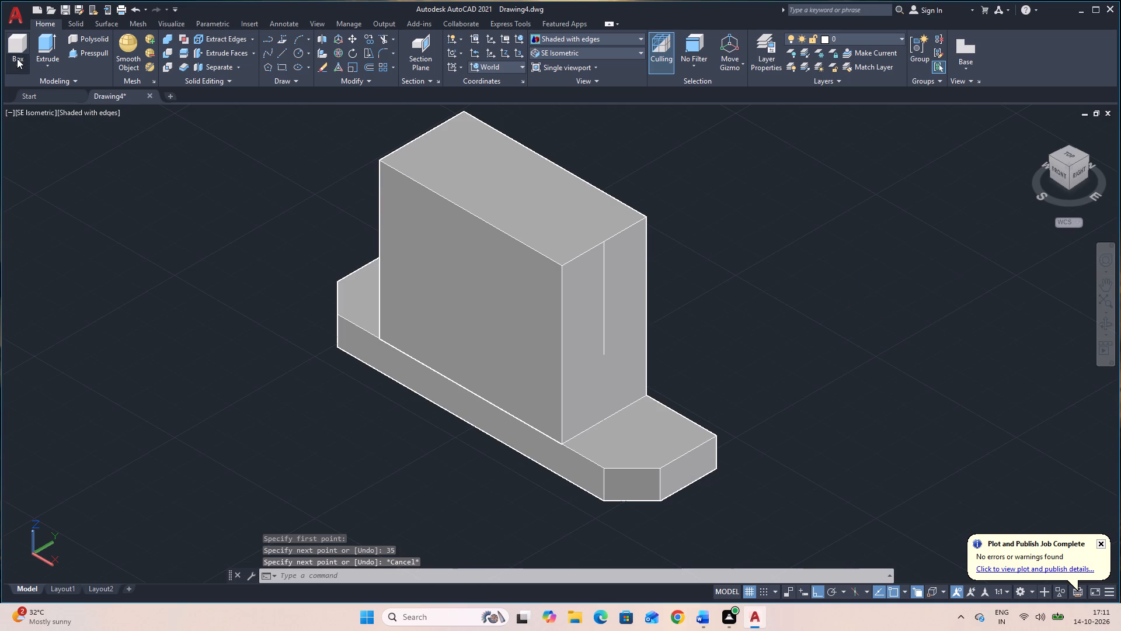
click(23, 112)
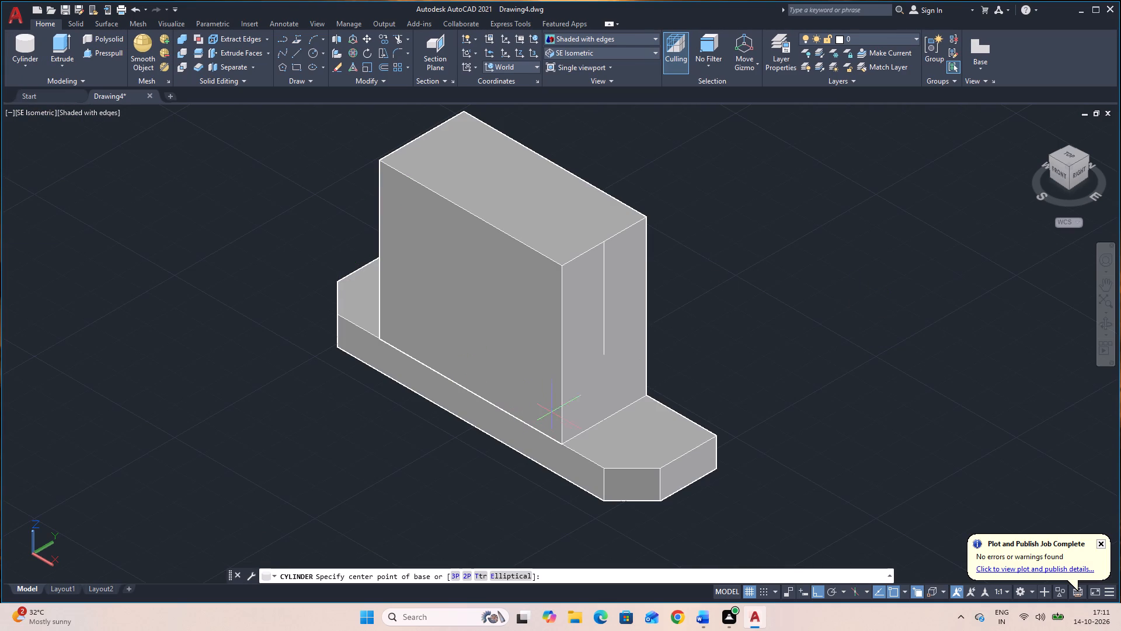
click(604, 356)
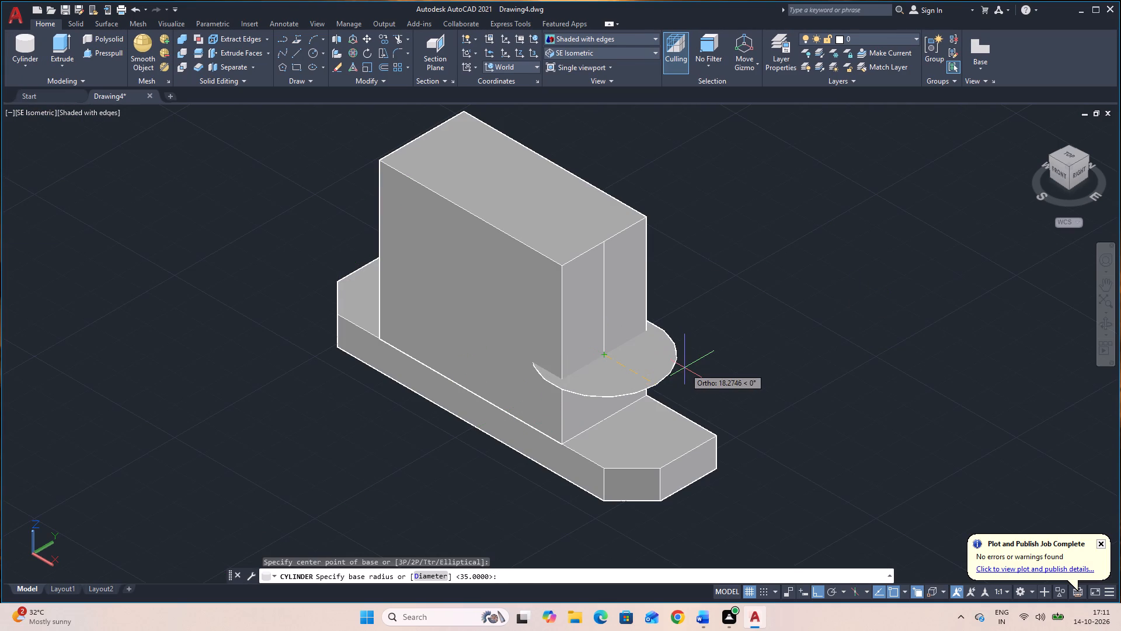
text(35)
key(Return)
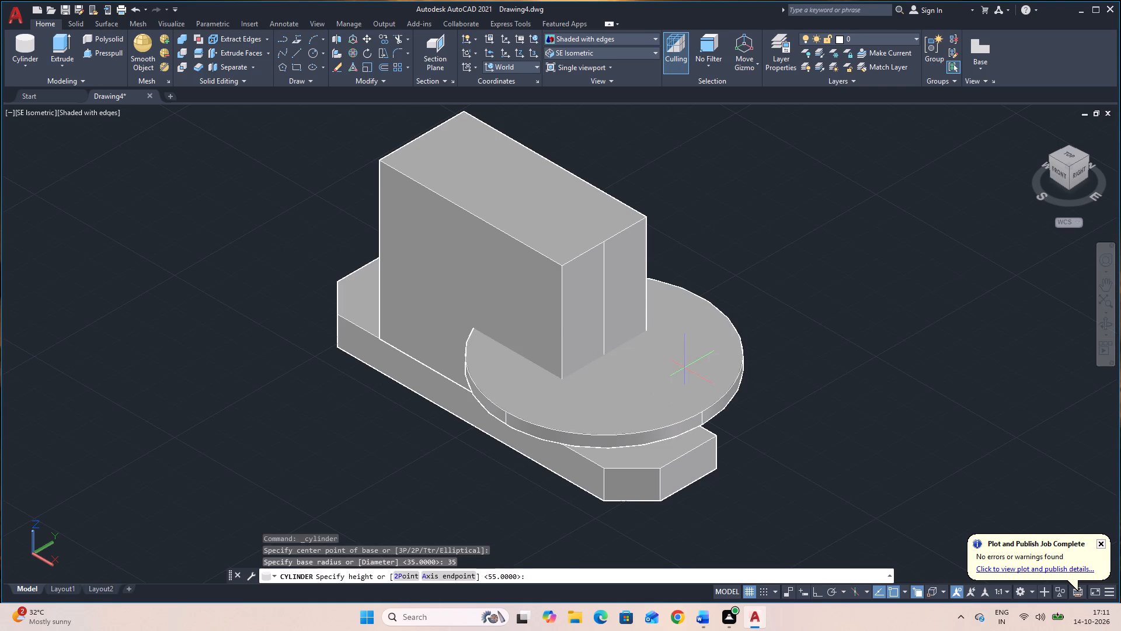
click(436, 577)
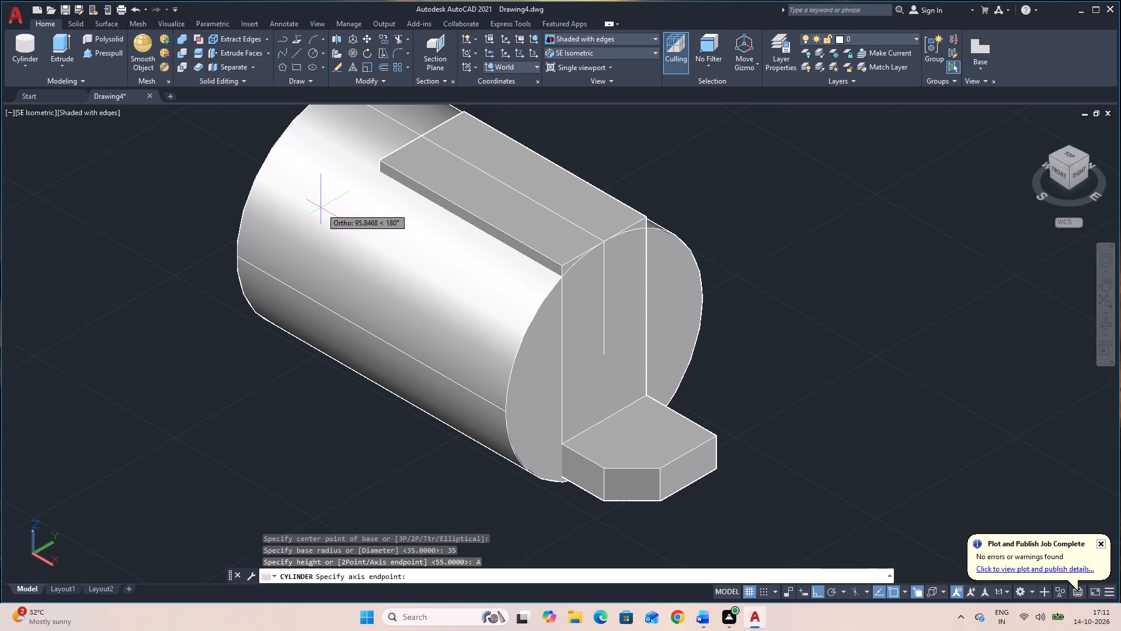
text(65)
key(Return)
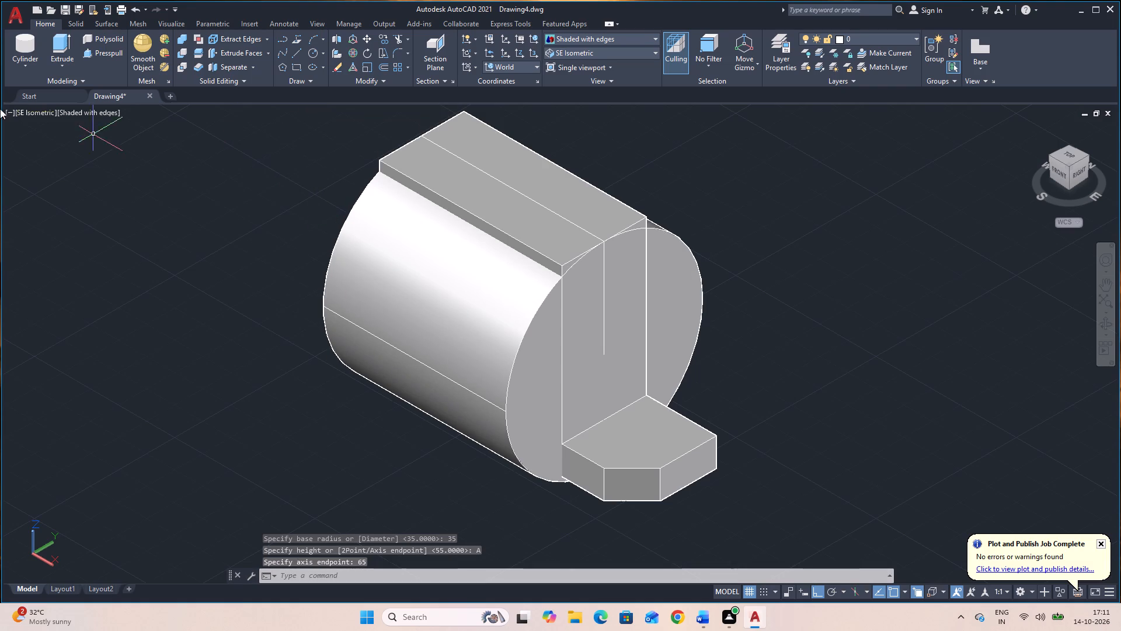
Presspull the two end-face areas above the cylinder's arc back through the block to cut its top to the curve.
click(107, 52)
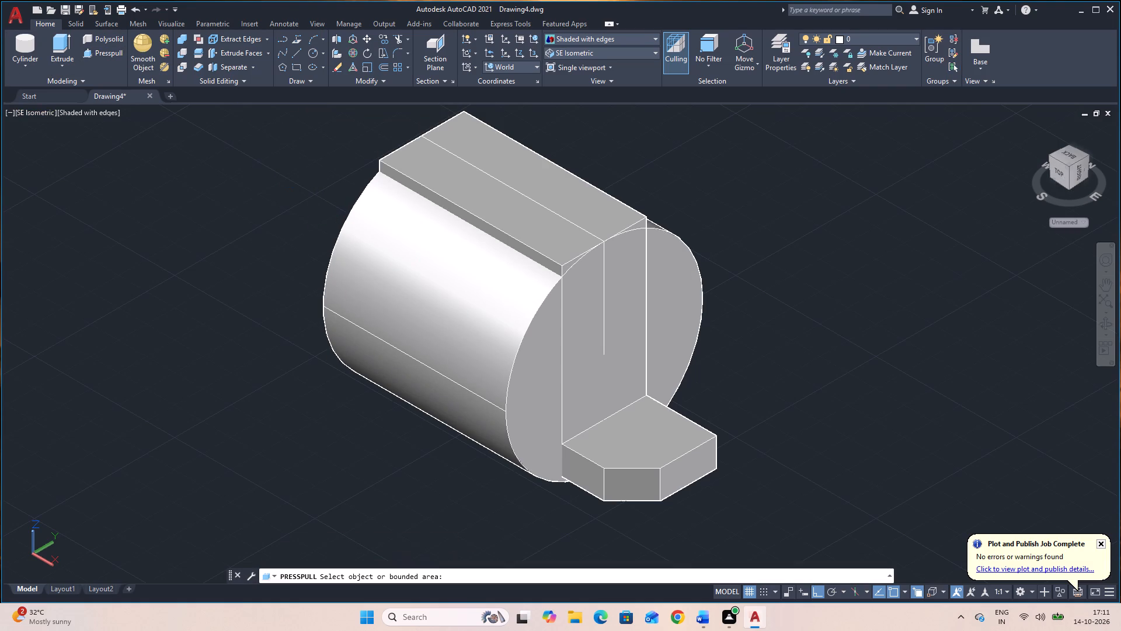
click(569, 268)
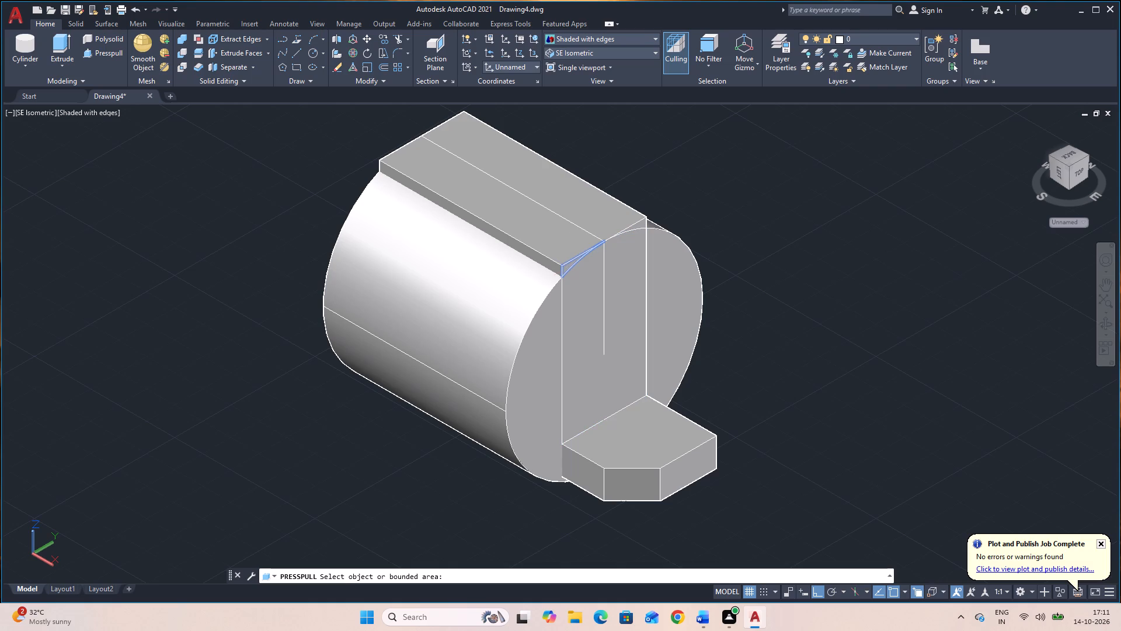
click(310, 151)
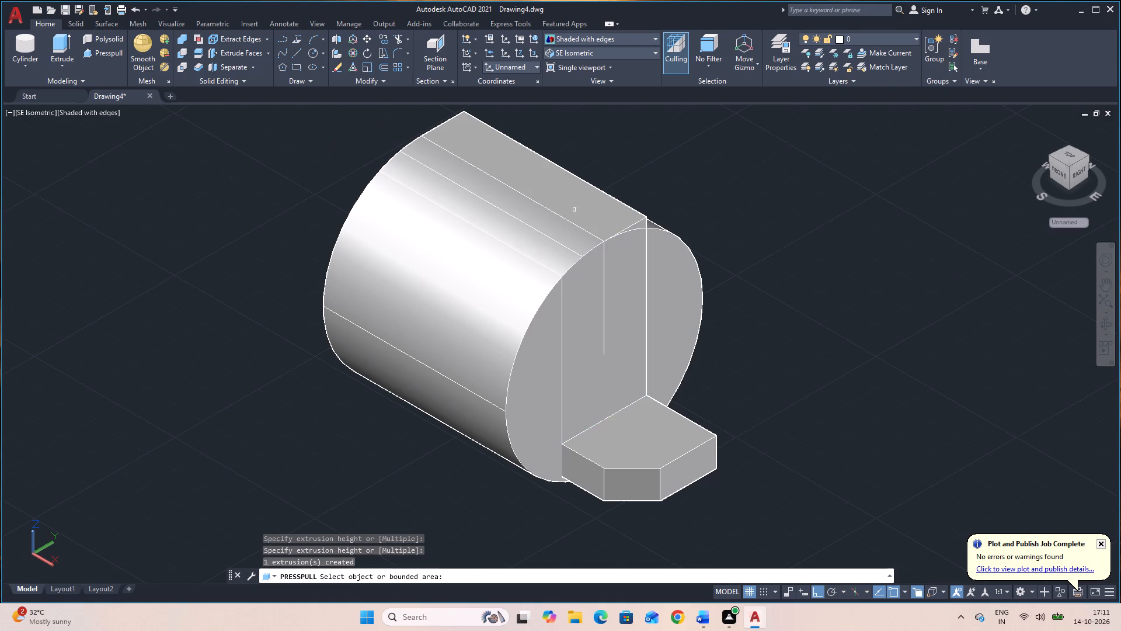
click(642, 228)
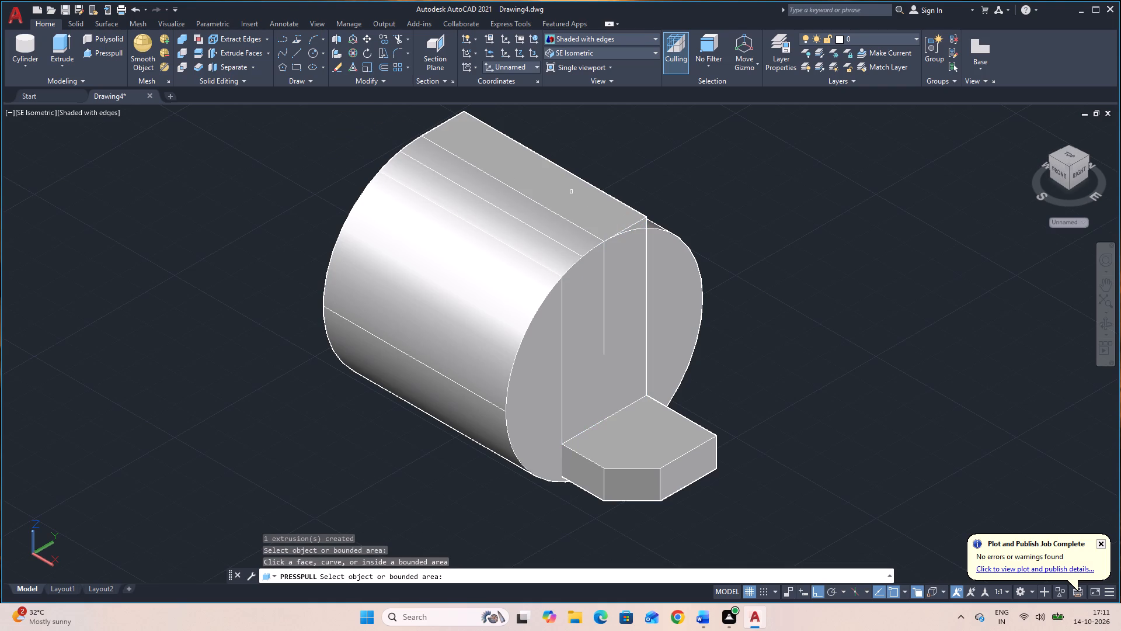
click(640, 227)
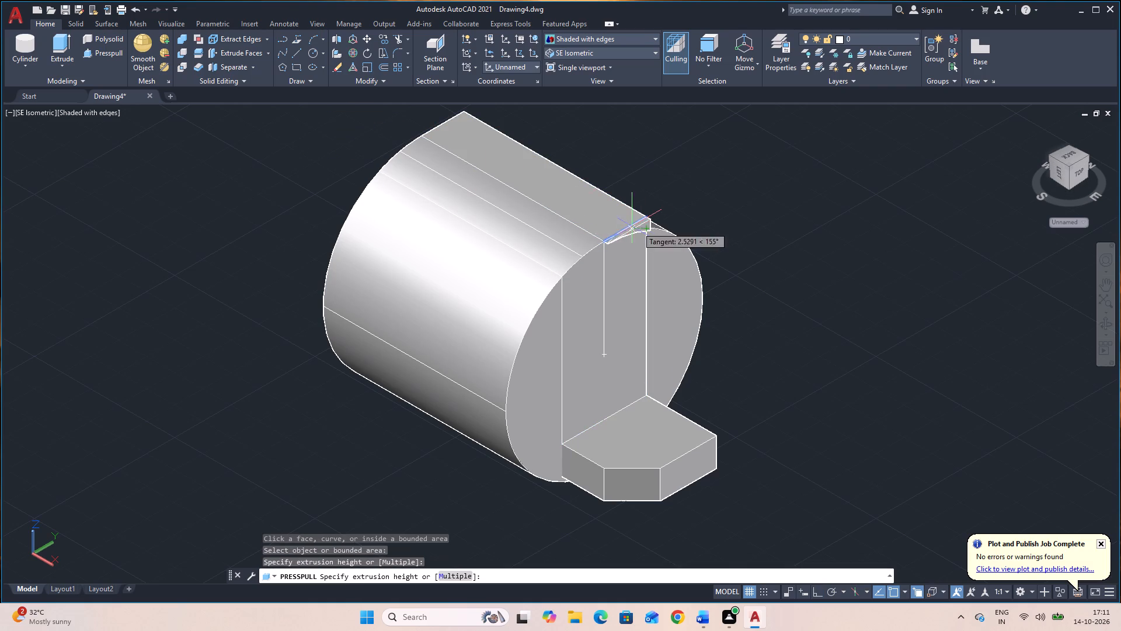
click(278, 141)
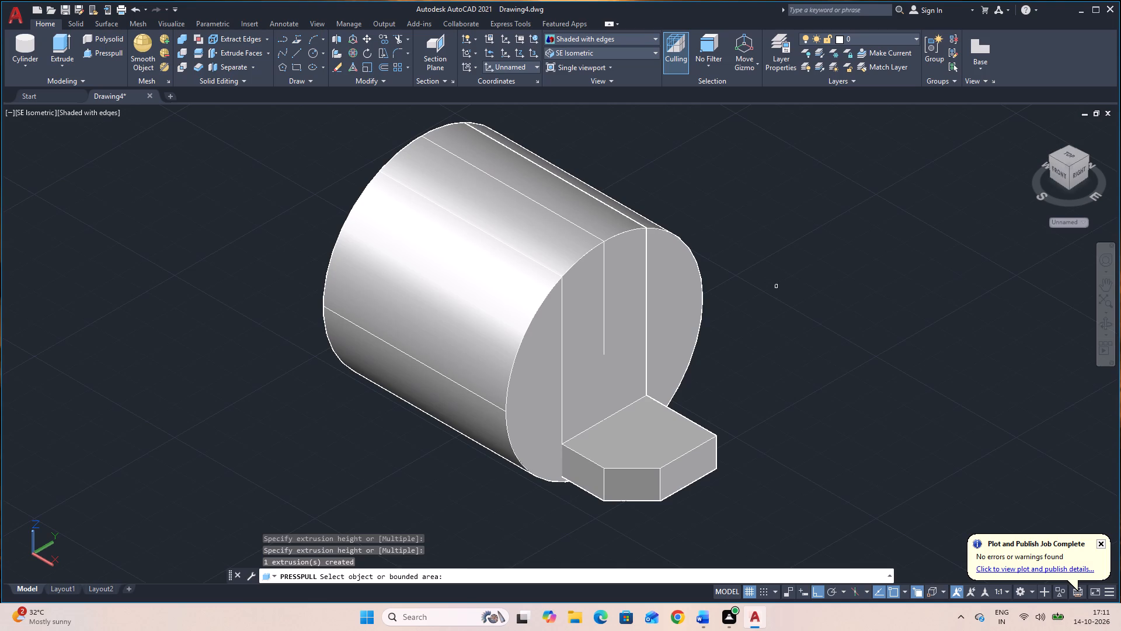
key(Escape)
Delete the radius 35 cylinder and the vertical line on the block's end face.
click(482, 370)
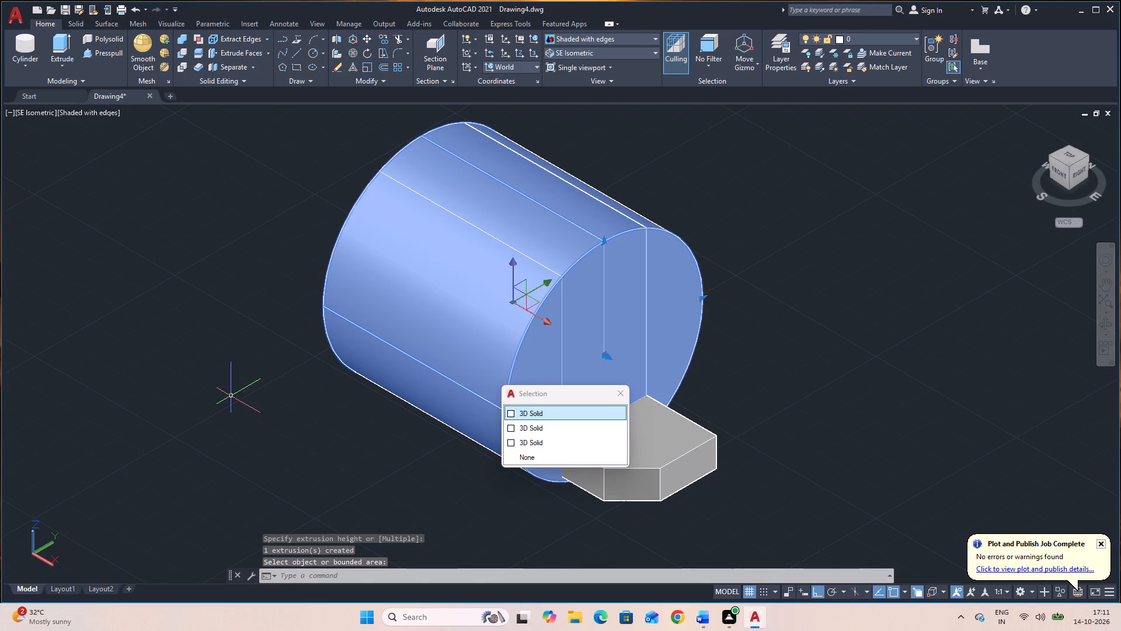
key(Delete)
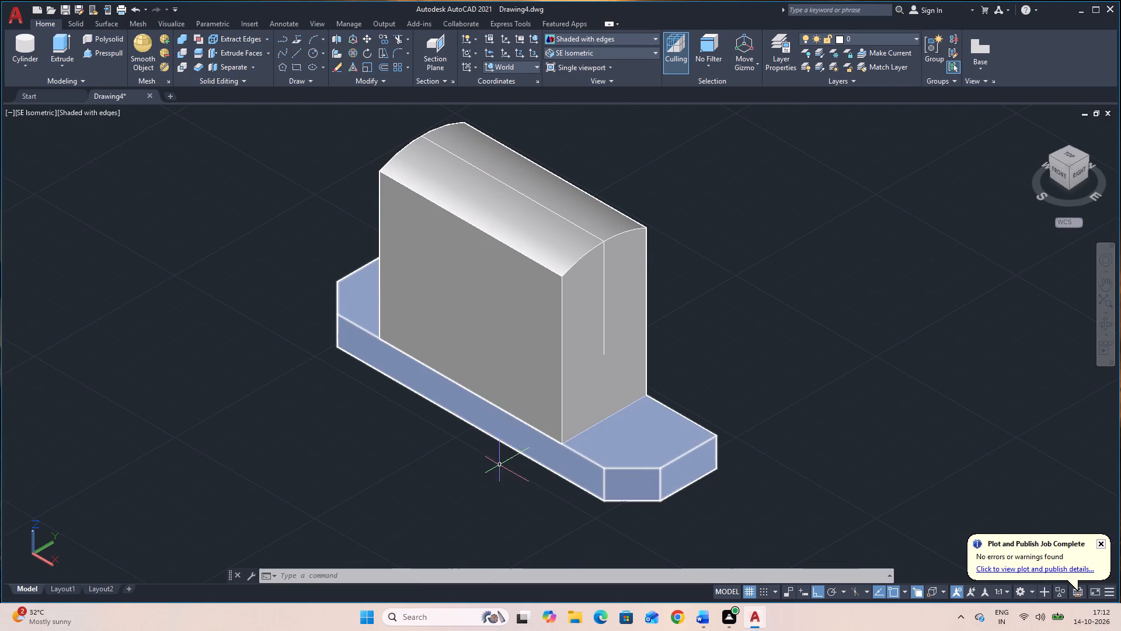
click(604, 351)
key(Delete)
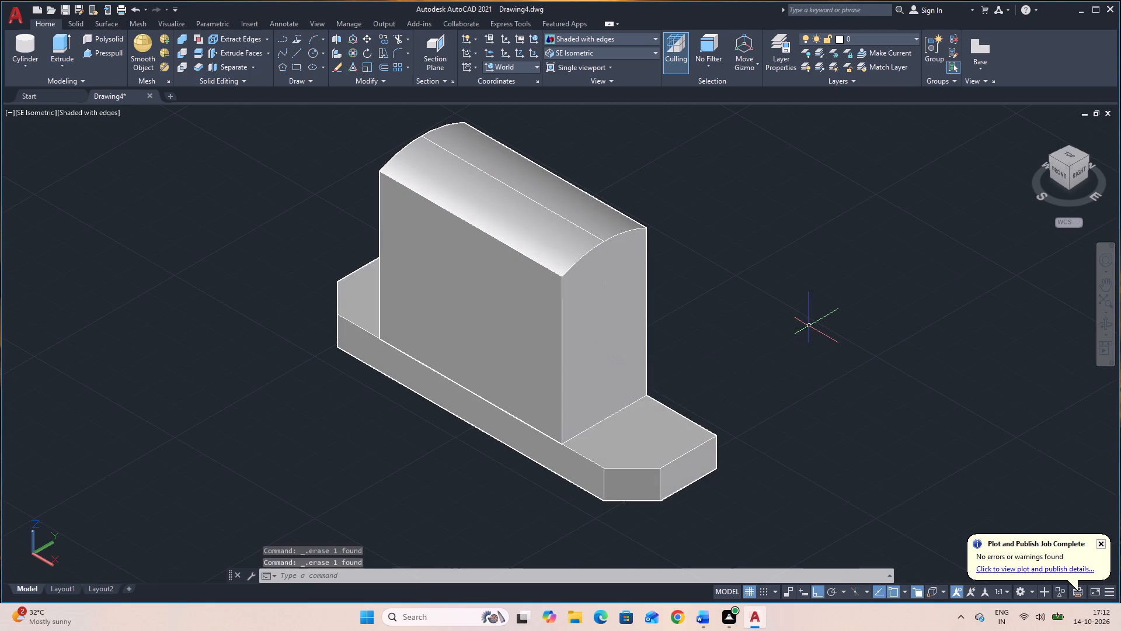
Draw a 35 long vertical line up the block's near end face from the midpoint of its bottom edge.
text(L)
key(space)
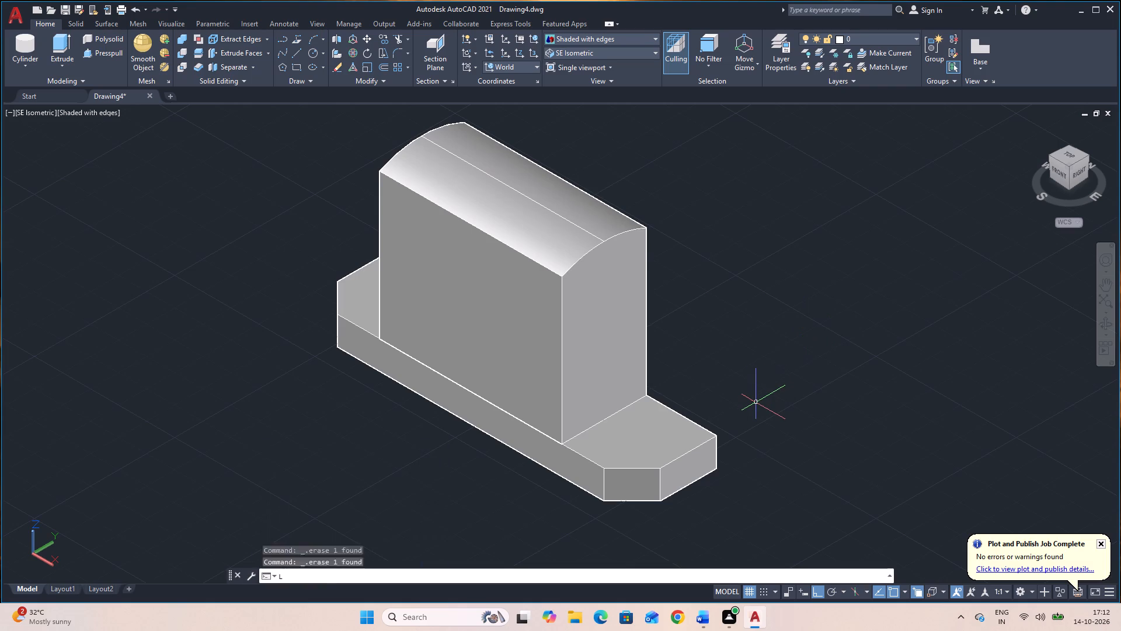
click(605, 418)
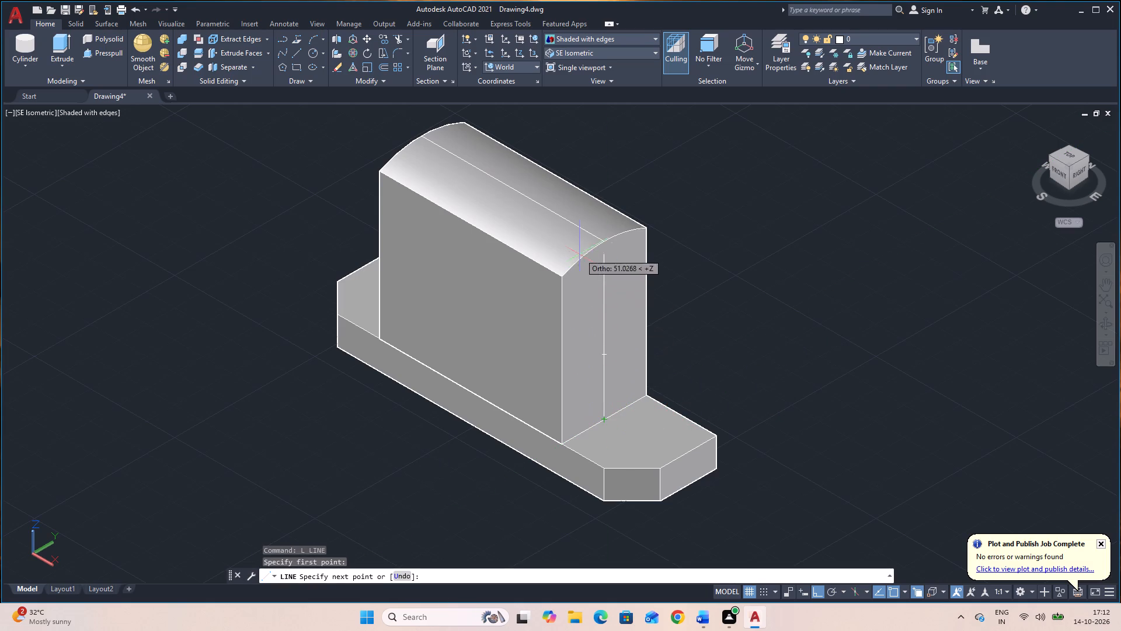
text(35)
key(Return)
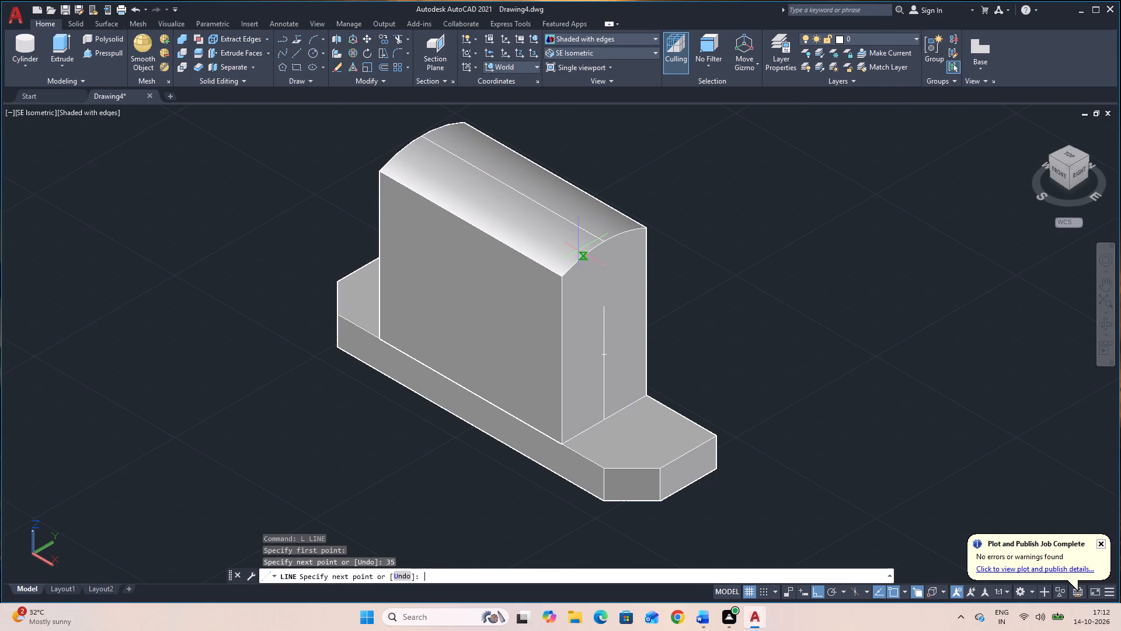
key(Escape)
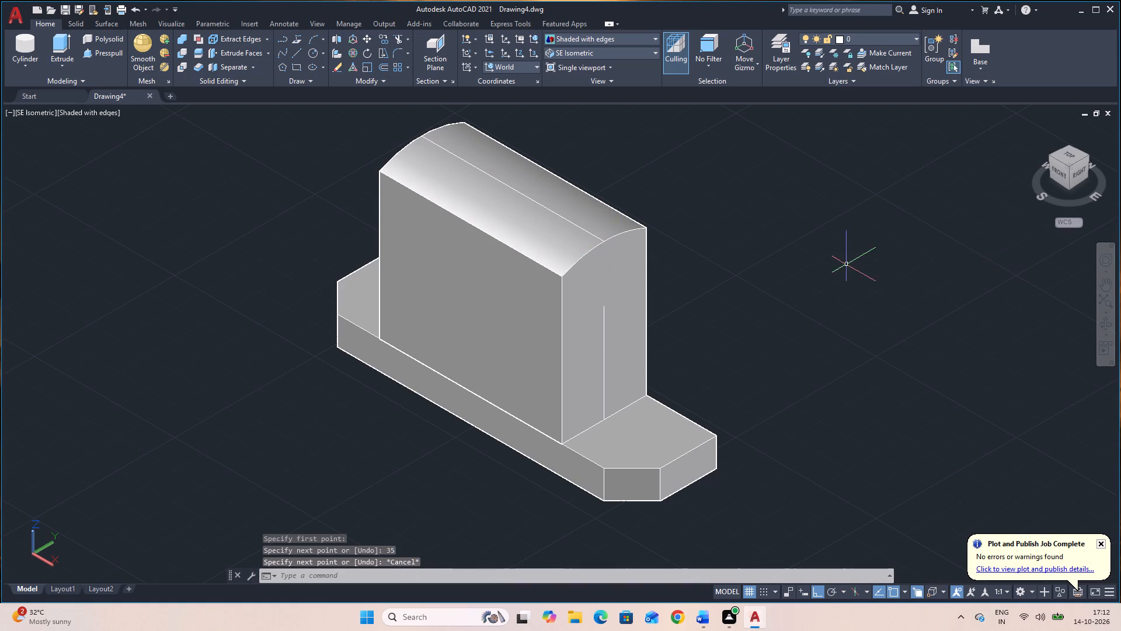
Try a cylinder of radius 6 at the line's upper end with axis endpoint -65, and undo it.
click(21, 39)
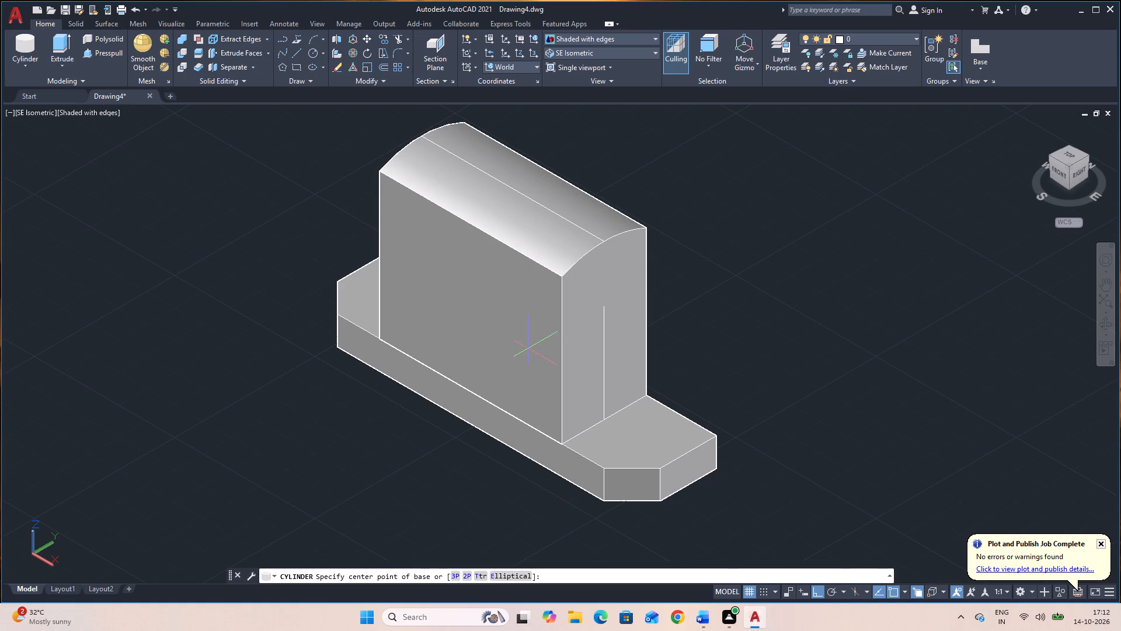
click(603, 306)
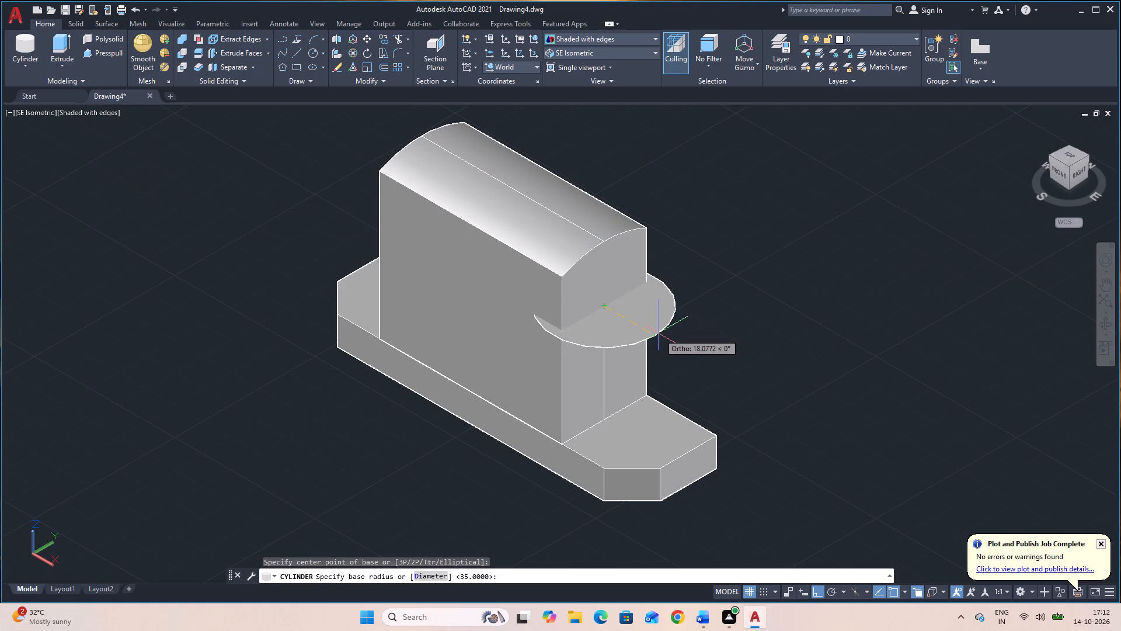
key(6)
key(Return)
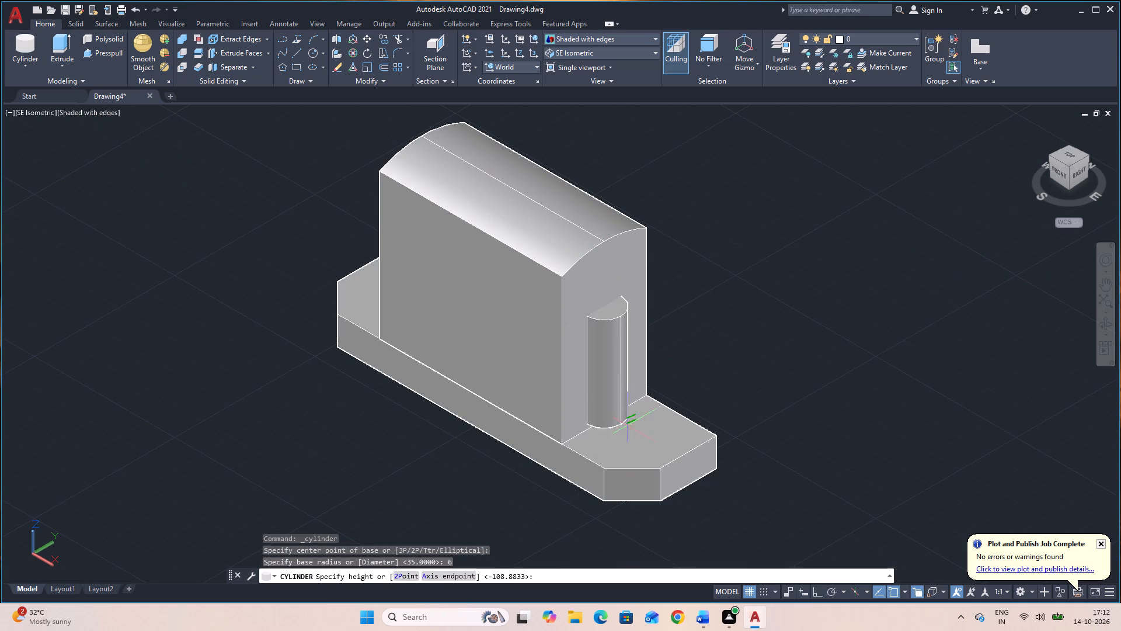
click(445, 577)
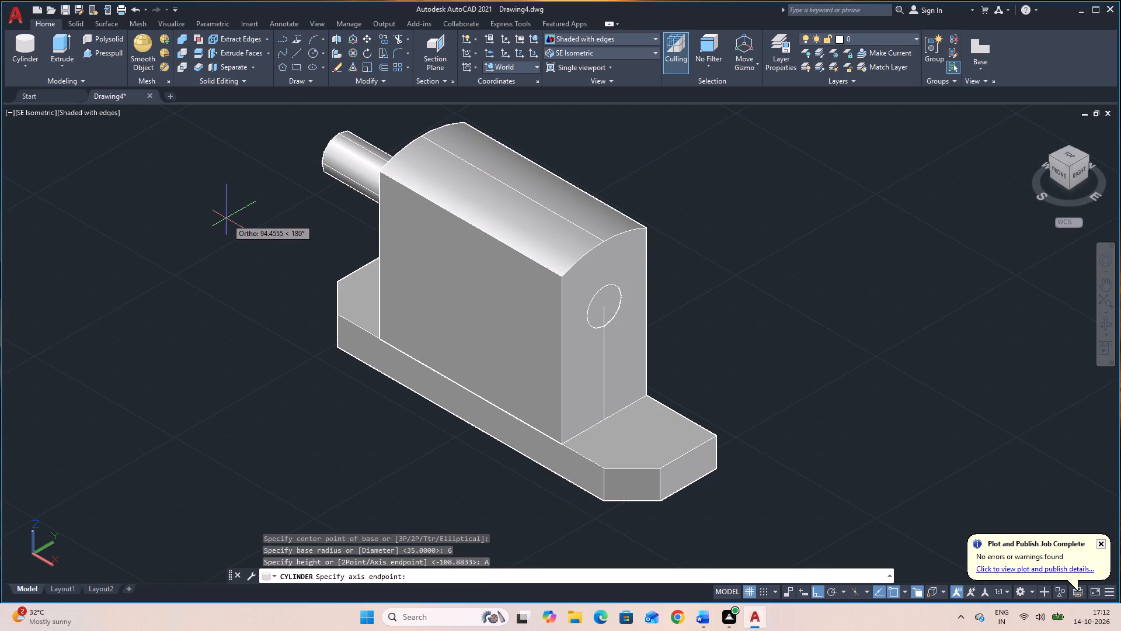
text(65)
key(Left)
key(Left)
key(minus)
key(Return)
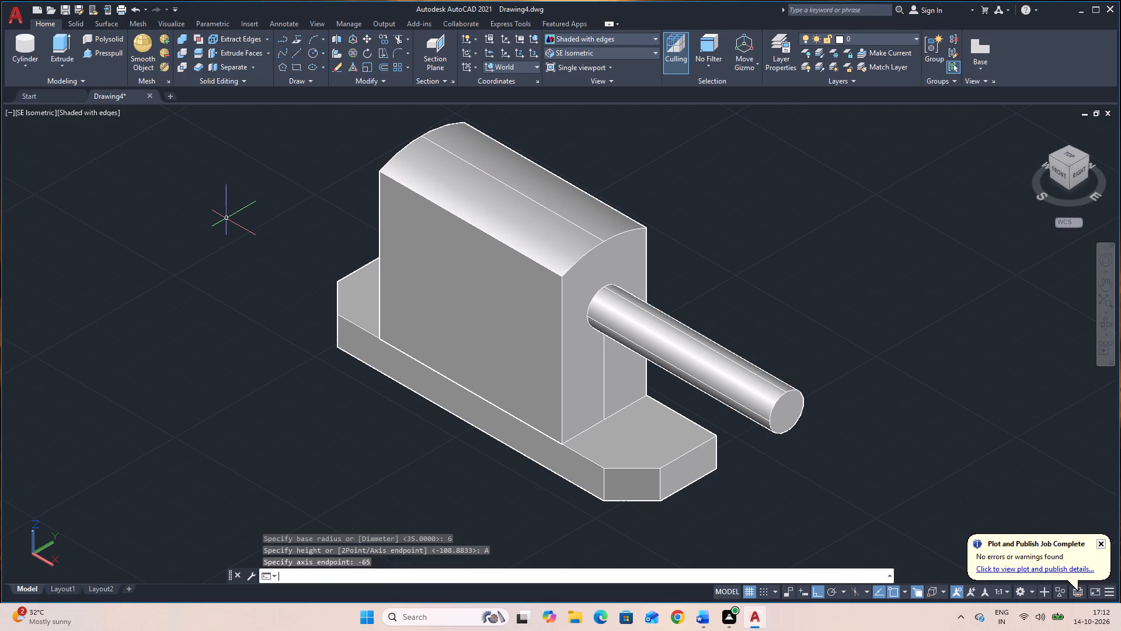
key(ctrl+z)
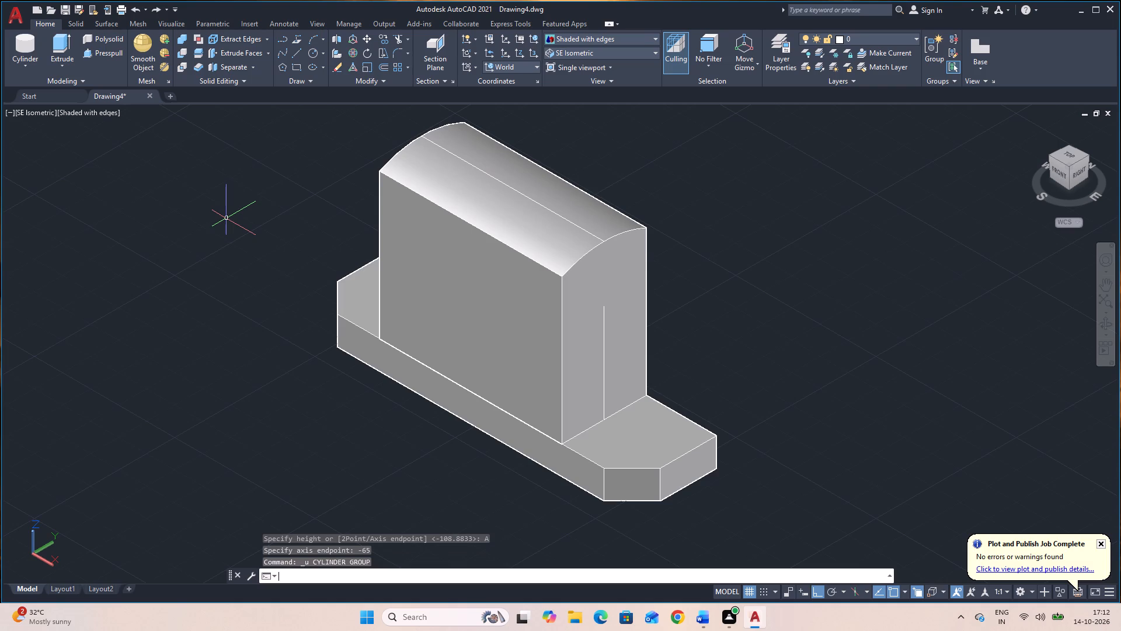
Create a cylinder of radius 6 at the vertical line's upper end, with its axis endpoint 65 back through the block.
click(20, 46)
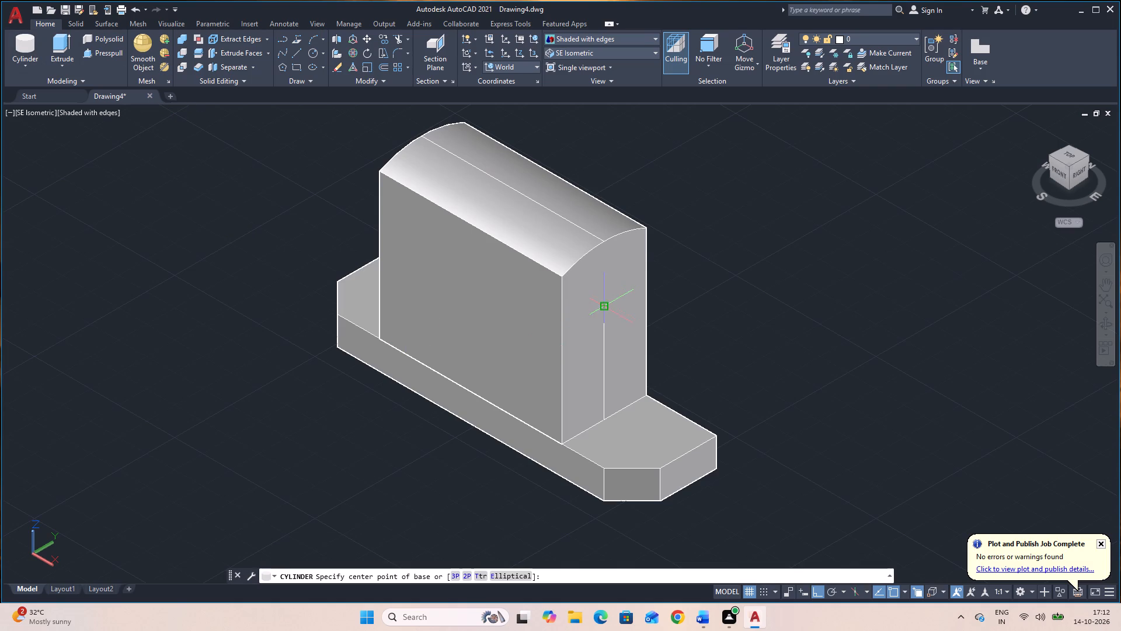
click(607, 303)
key(6)
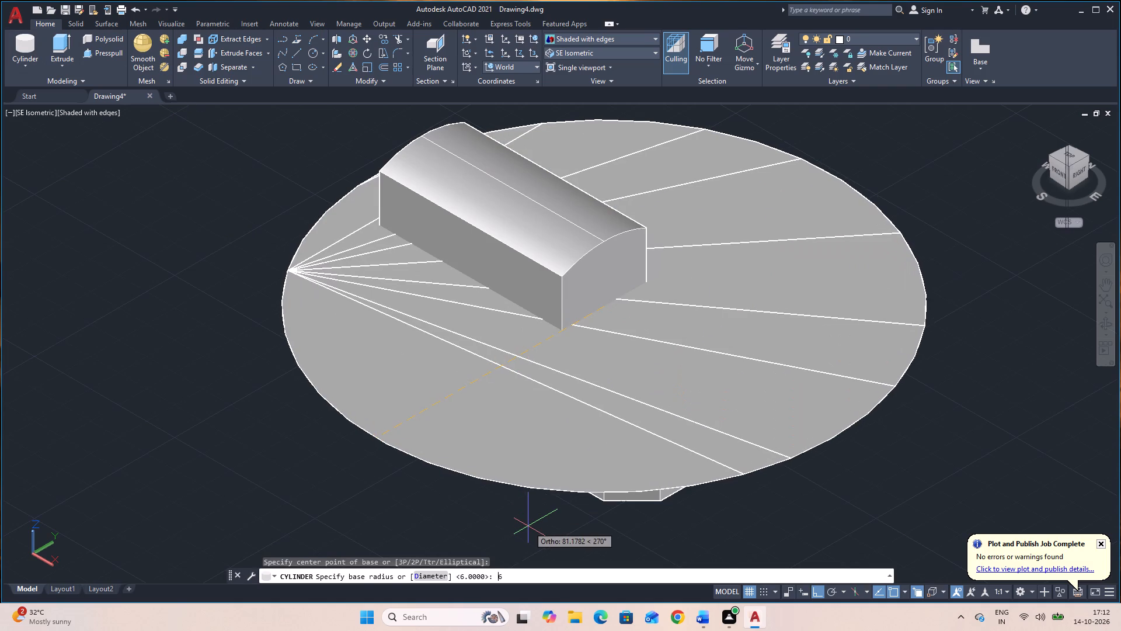
key(Return)
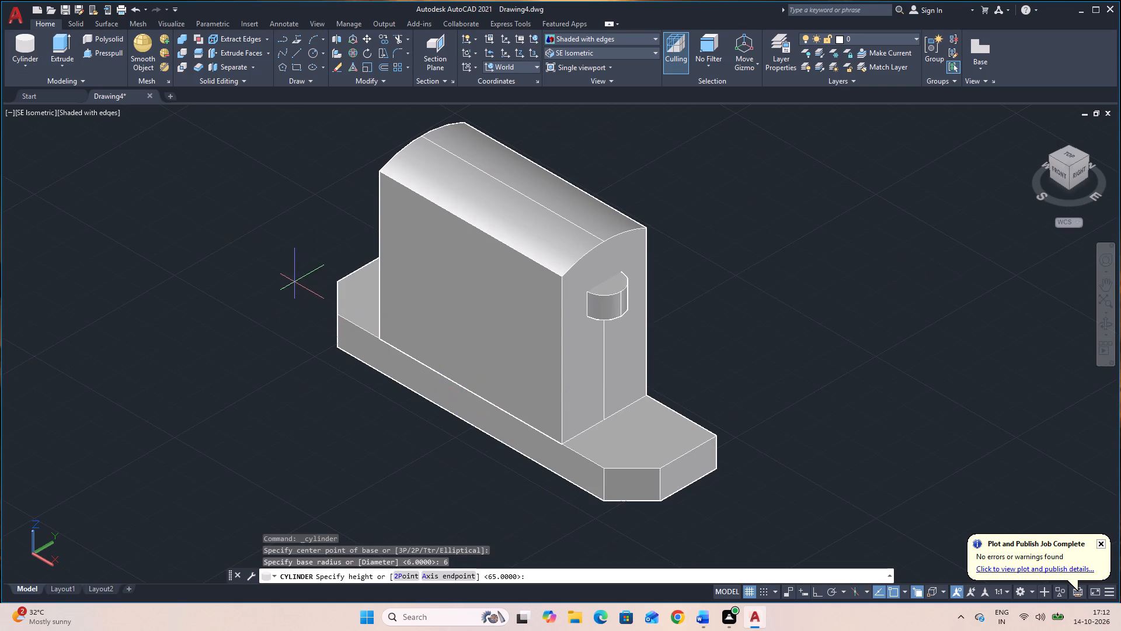
click(468, 576)
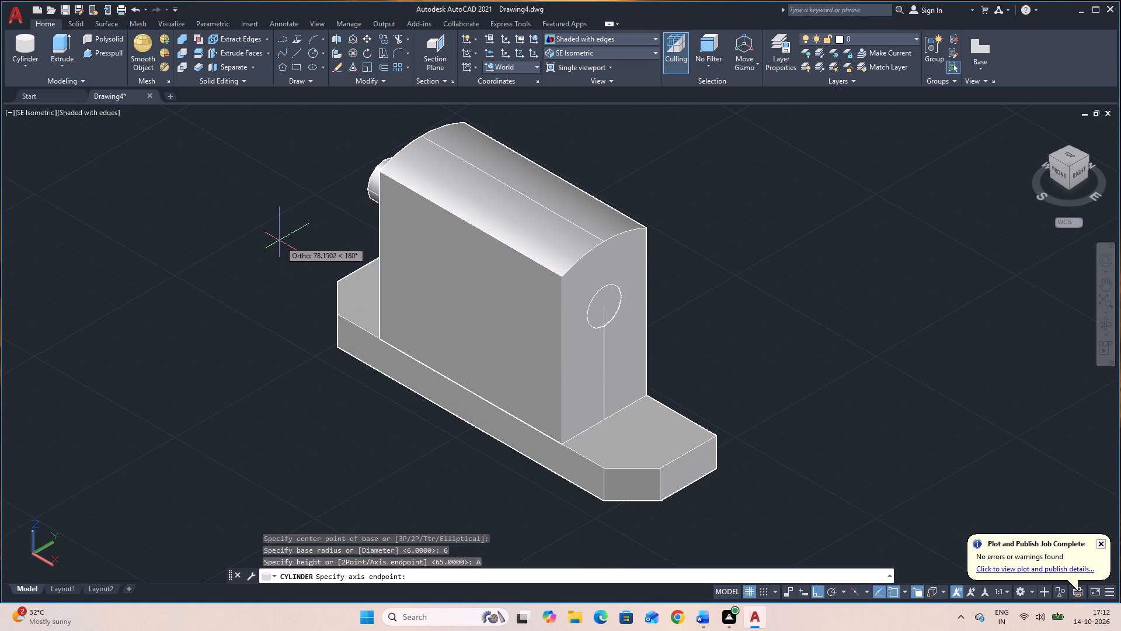
text(65)
key(Return)
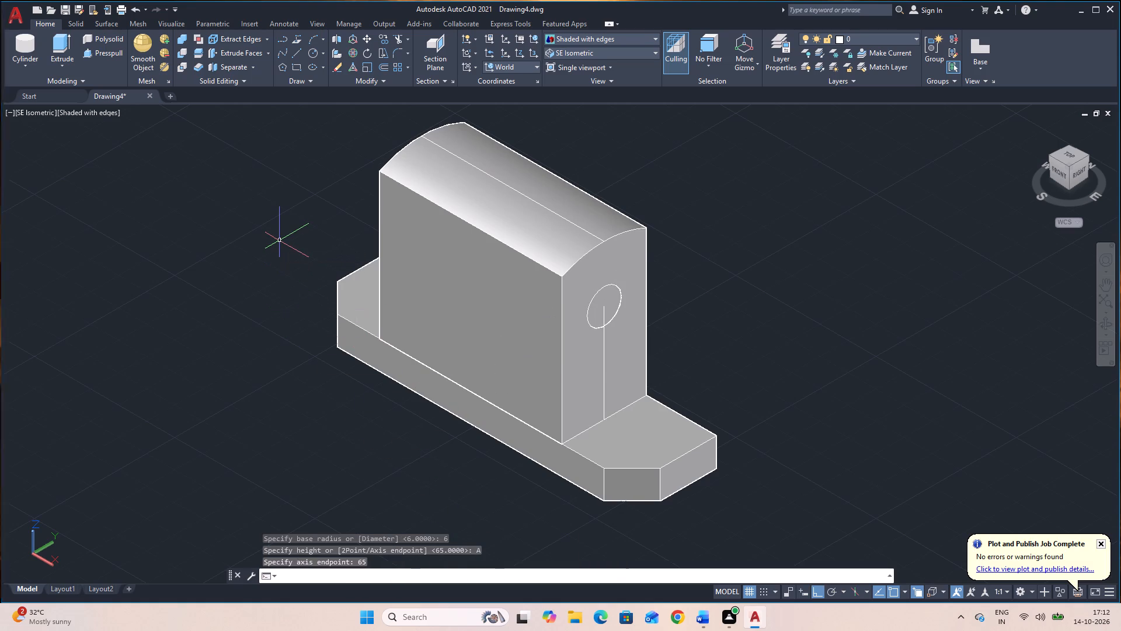
Subtract the radius 6 cylinder from the base and upright block to cut the through hole.
text(SU)
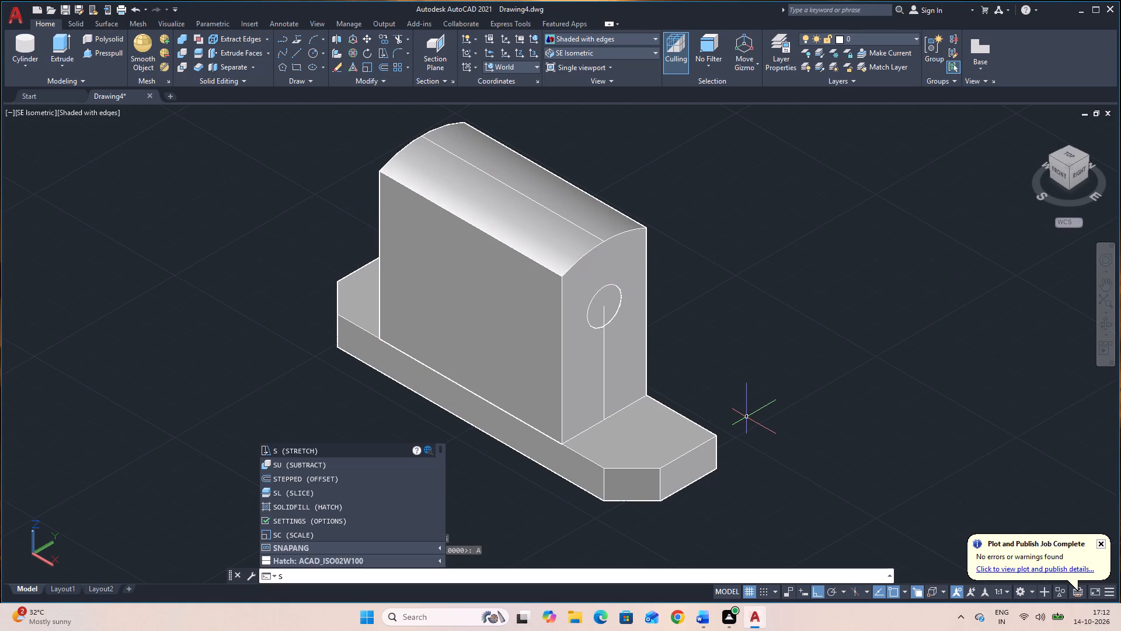
key(space)
click(574, 476)
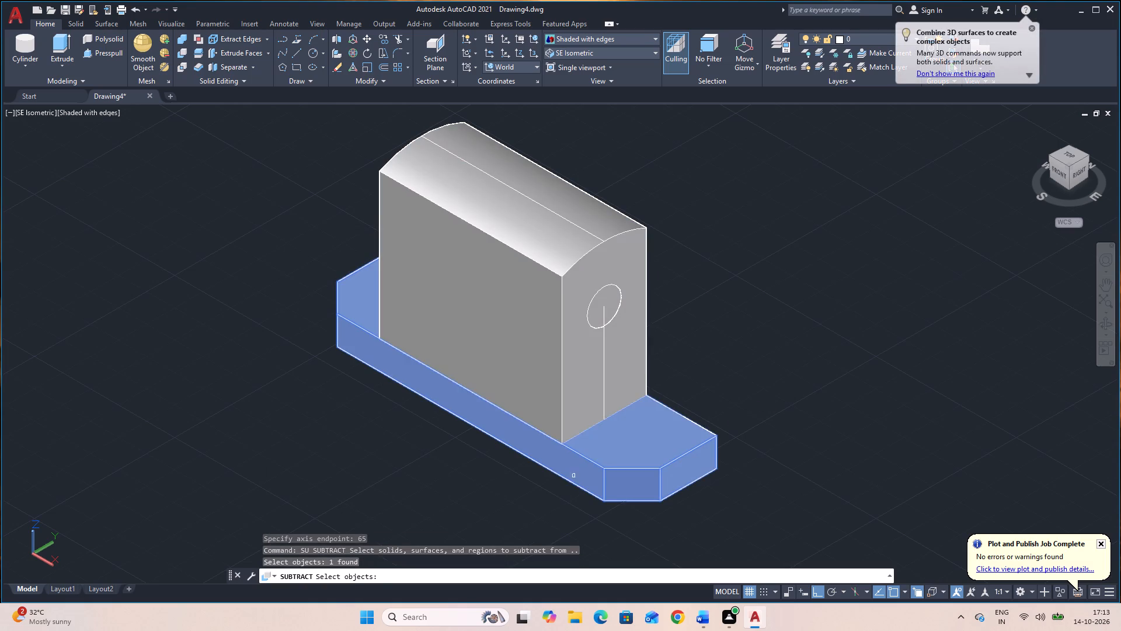
click(532, 390)
key(space)
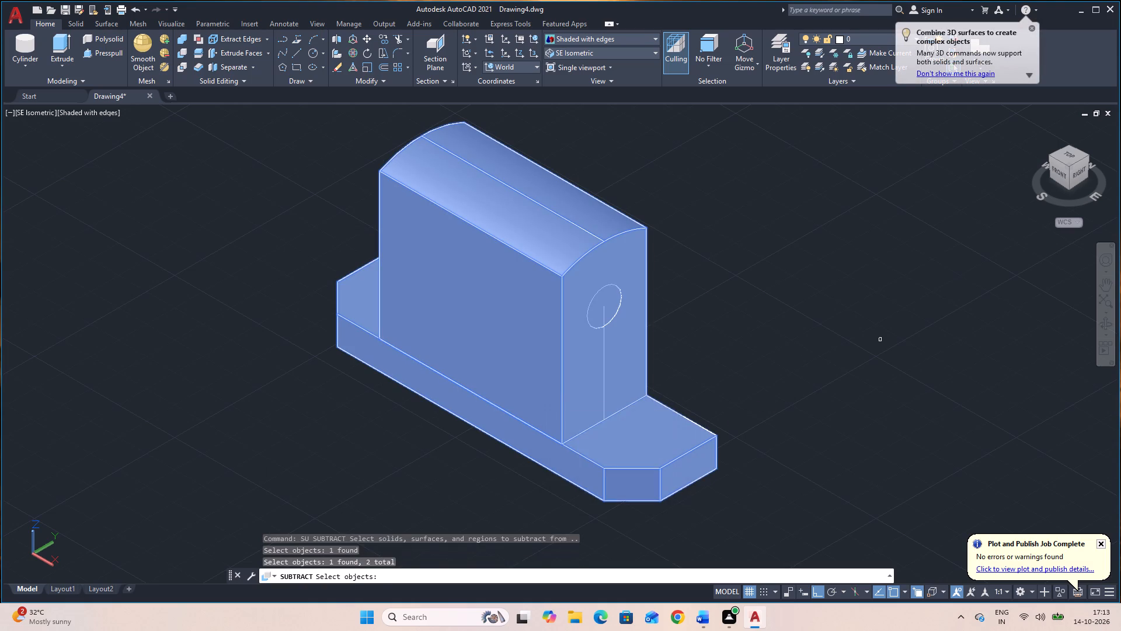
key(space)
click(617, 306)
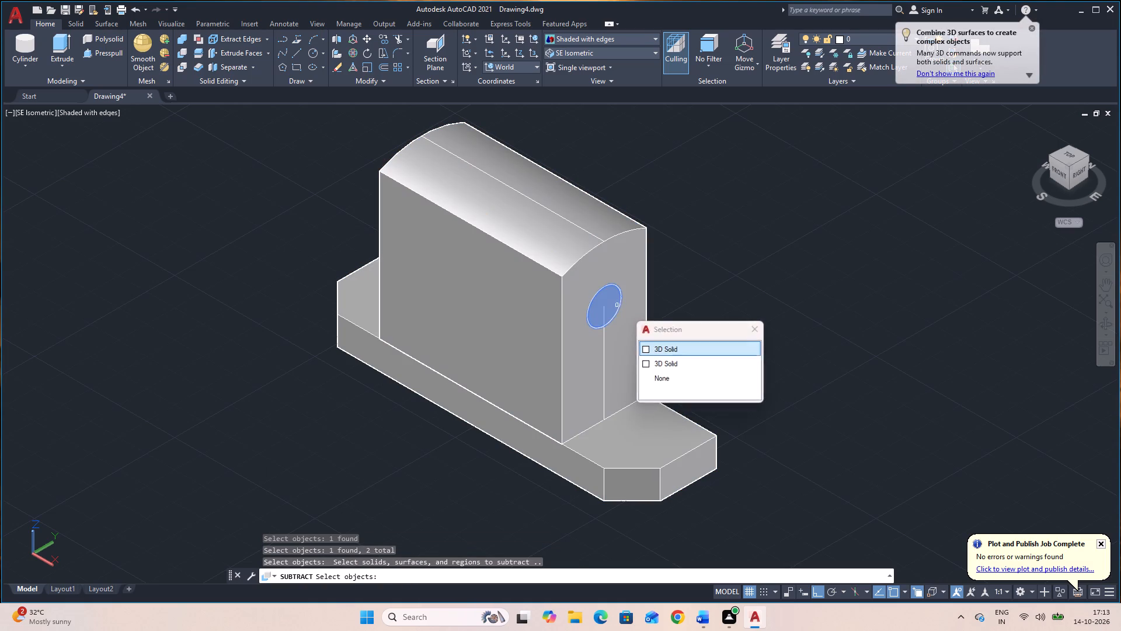
key(space)
key(space)
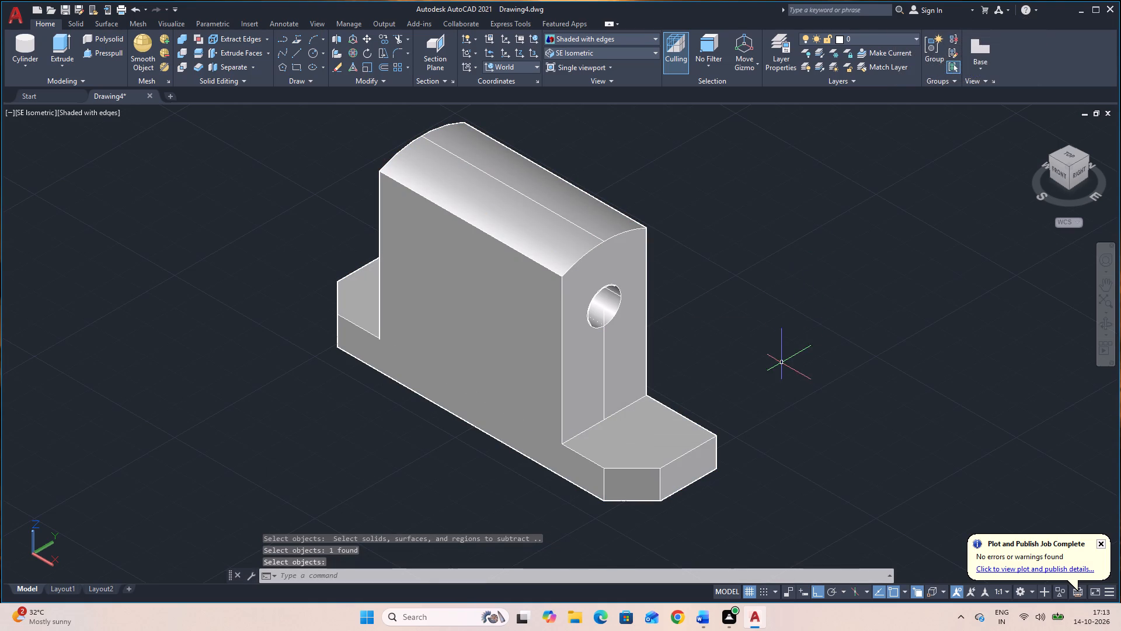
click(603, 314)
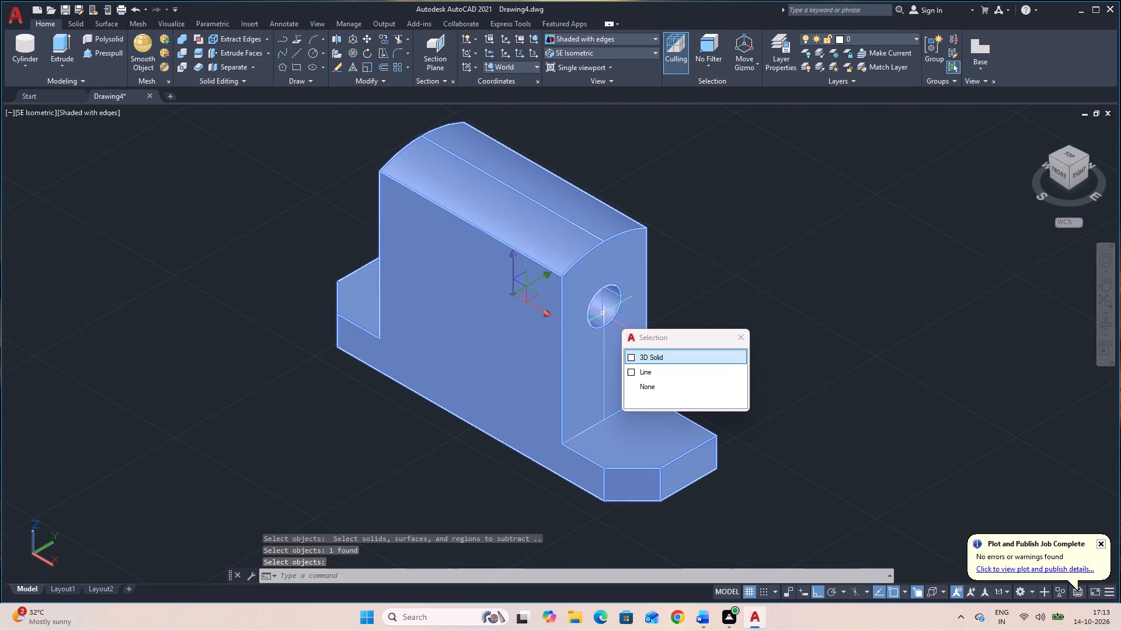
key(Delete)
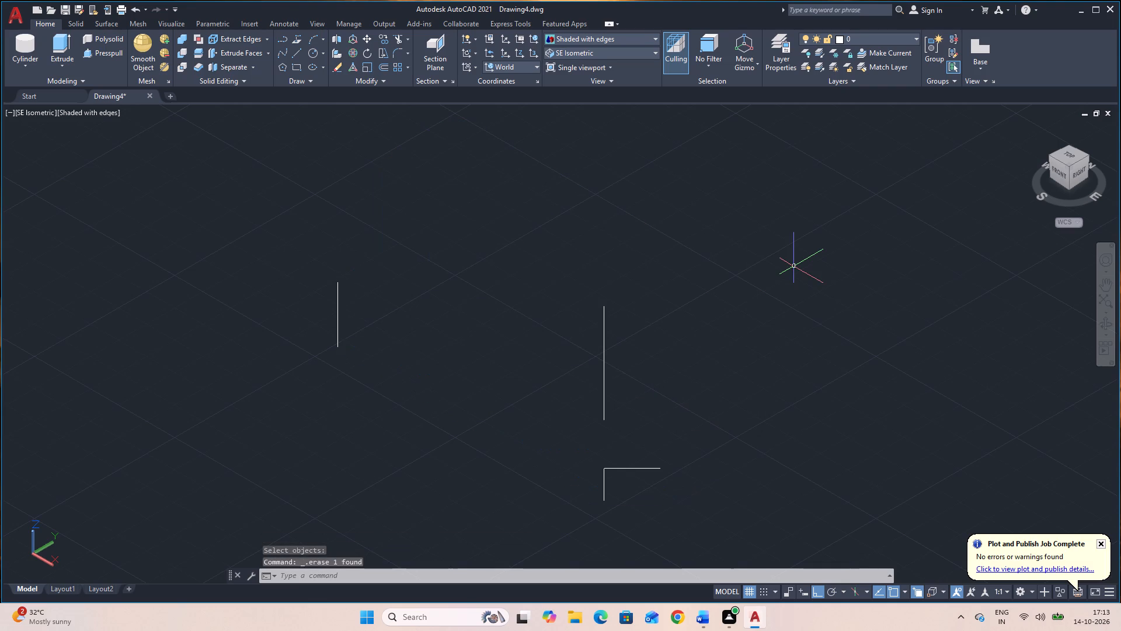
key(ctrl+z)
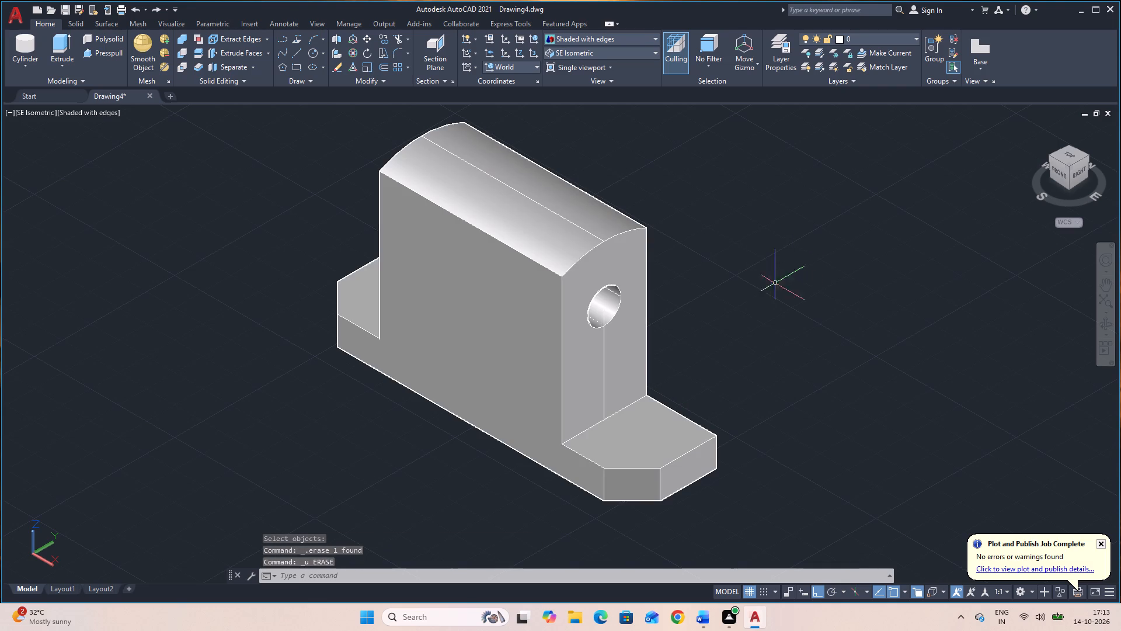
Delete the vertical construction line on the block's end face below the hole.
click(604, 373)
click(701, 425)
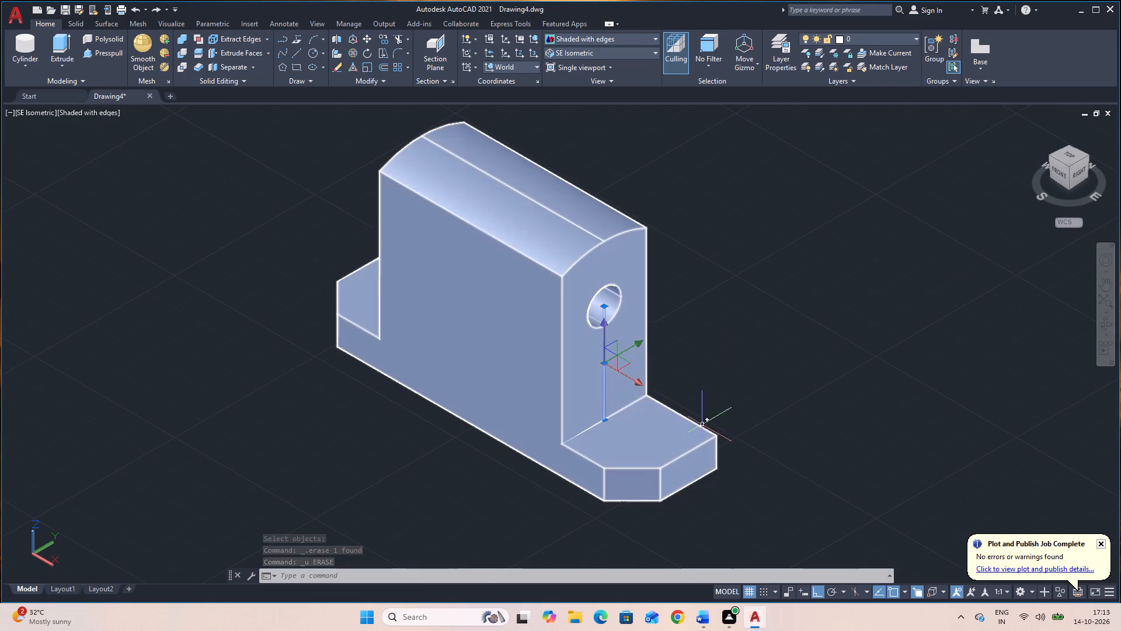
key(Delete)
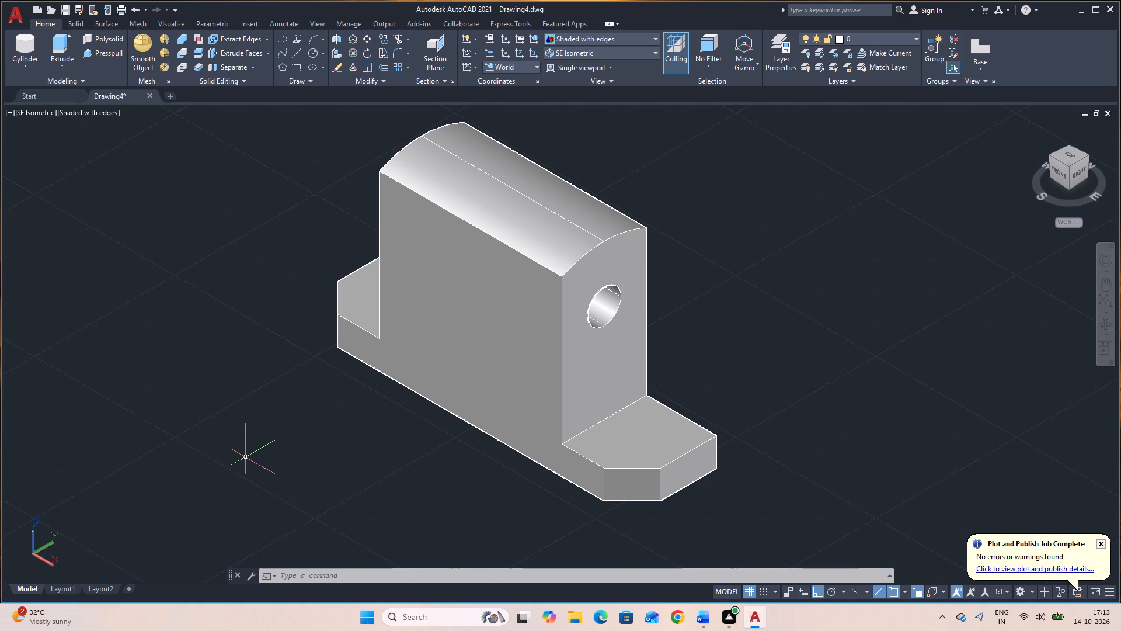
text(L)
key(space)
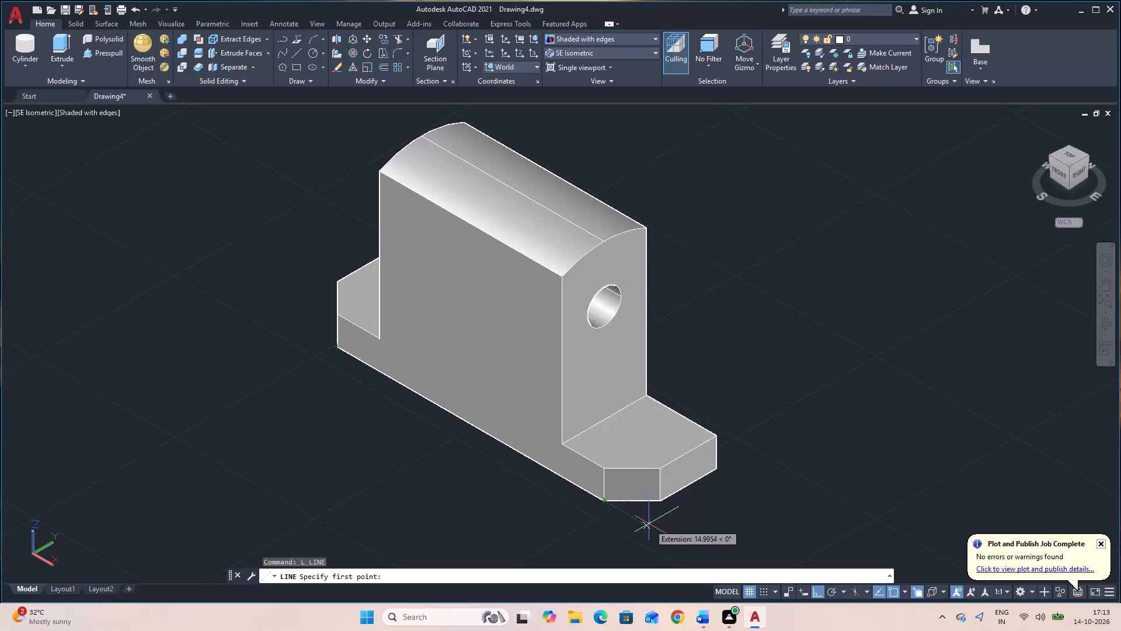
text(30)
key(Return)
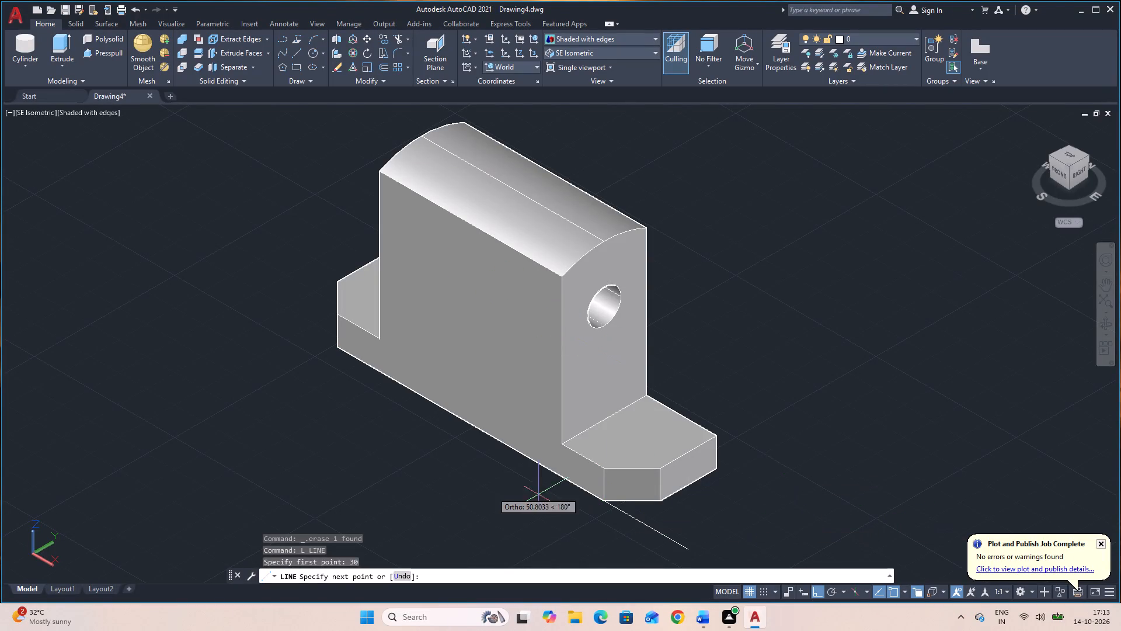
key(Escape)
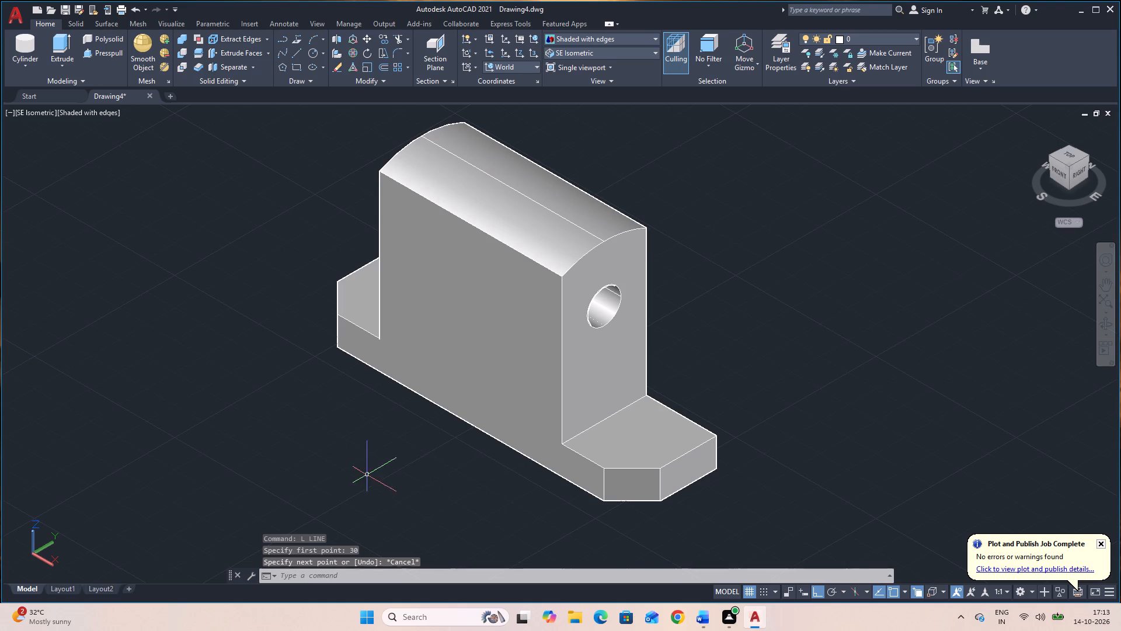
Draw lines 20 up, 35 along and 20 down on the front face, starting 30 from the bottom edge's far end.
text(L)
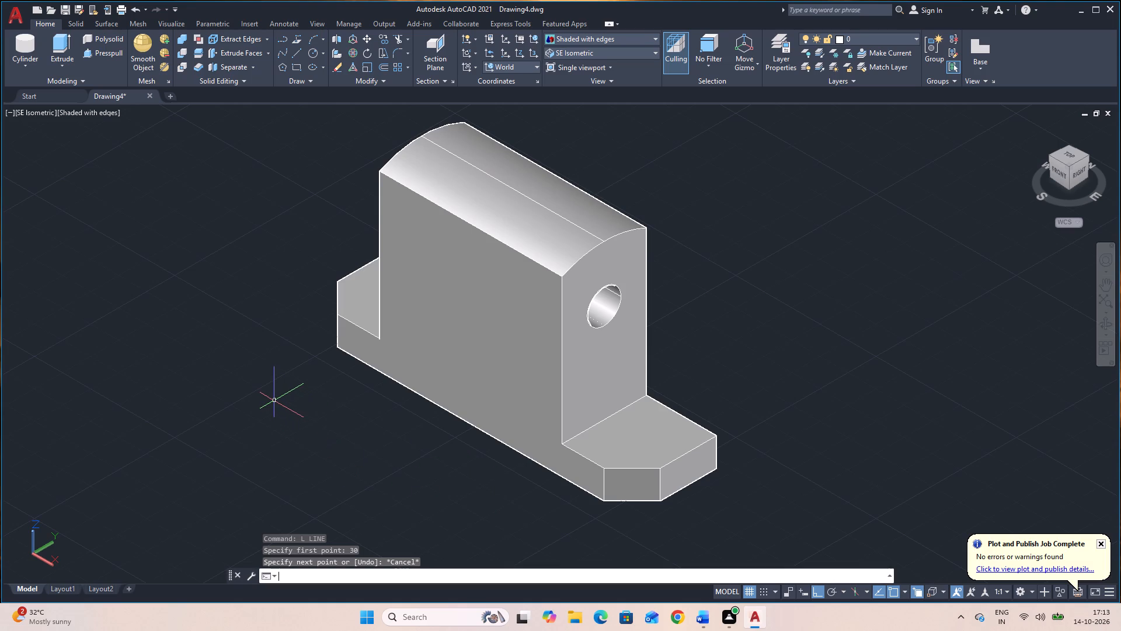
key(space)
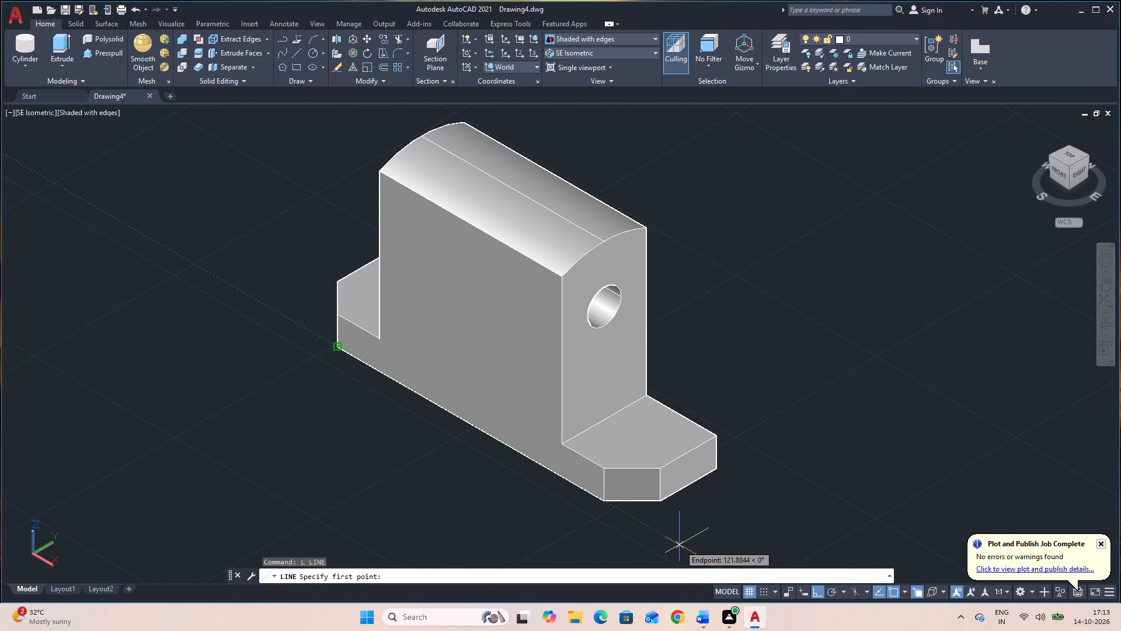
text(30)
key(Return)
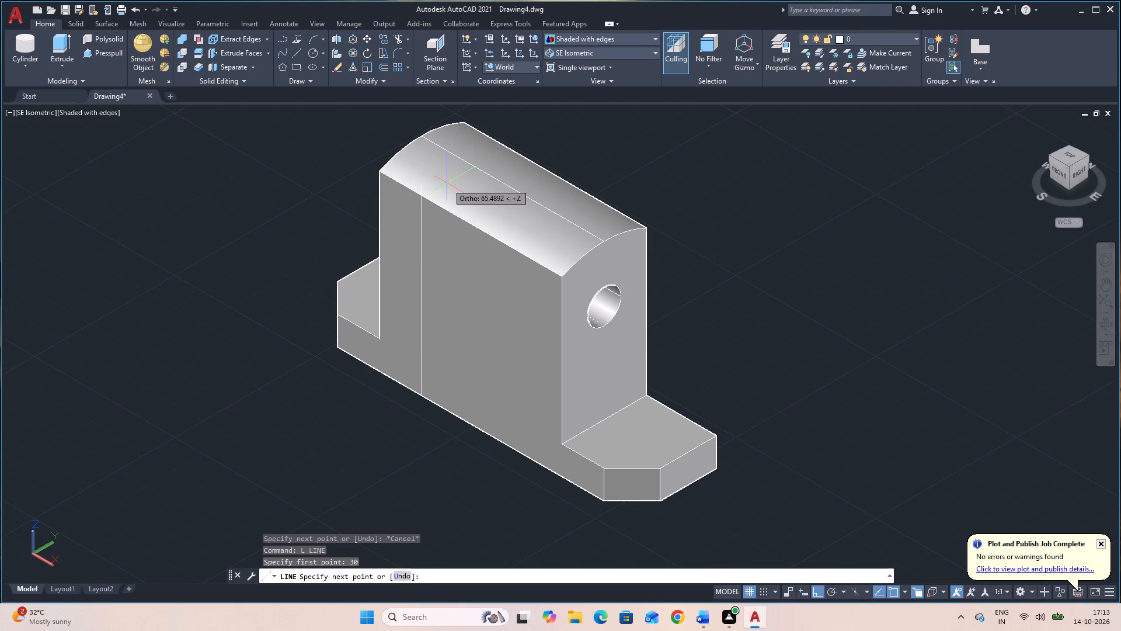
text(20)
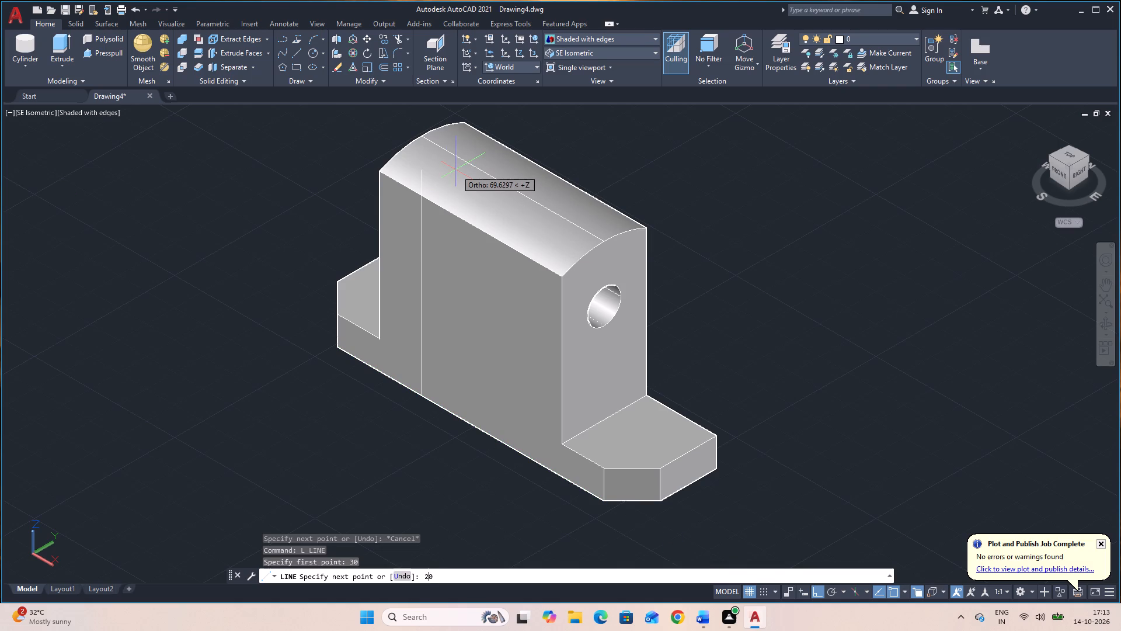
key(Return)
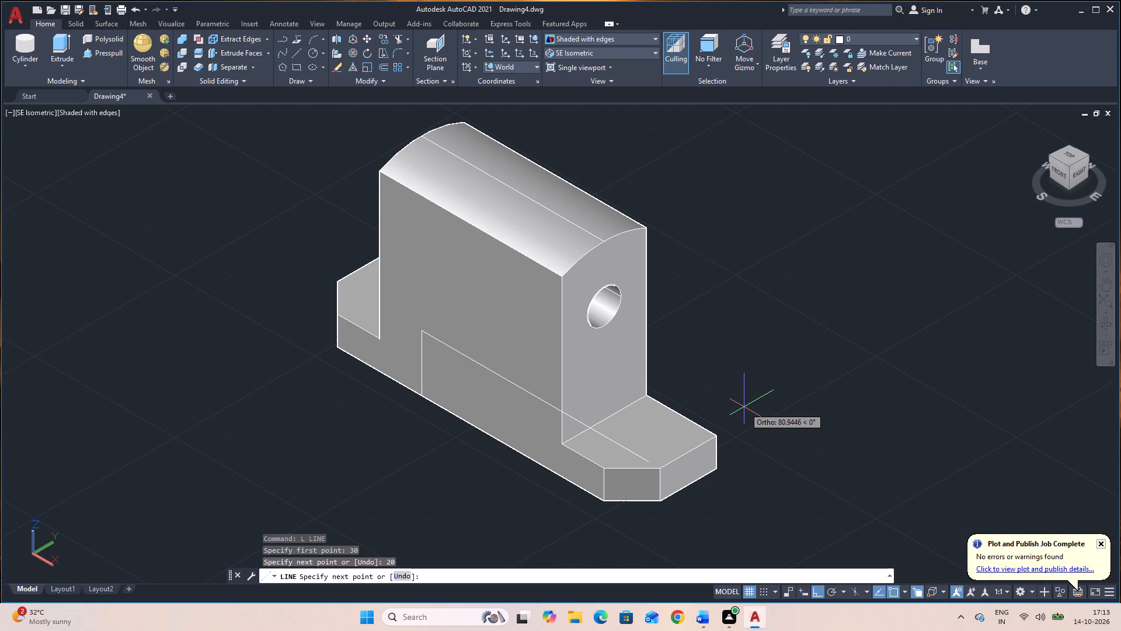
text(35)
key(Return)
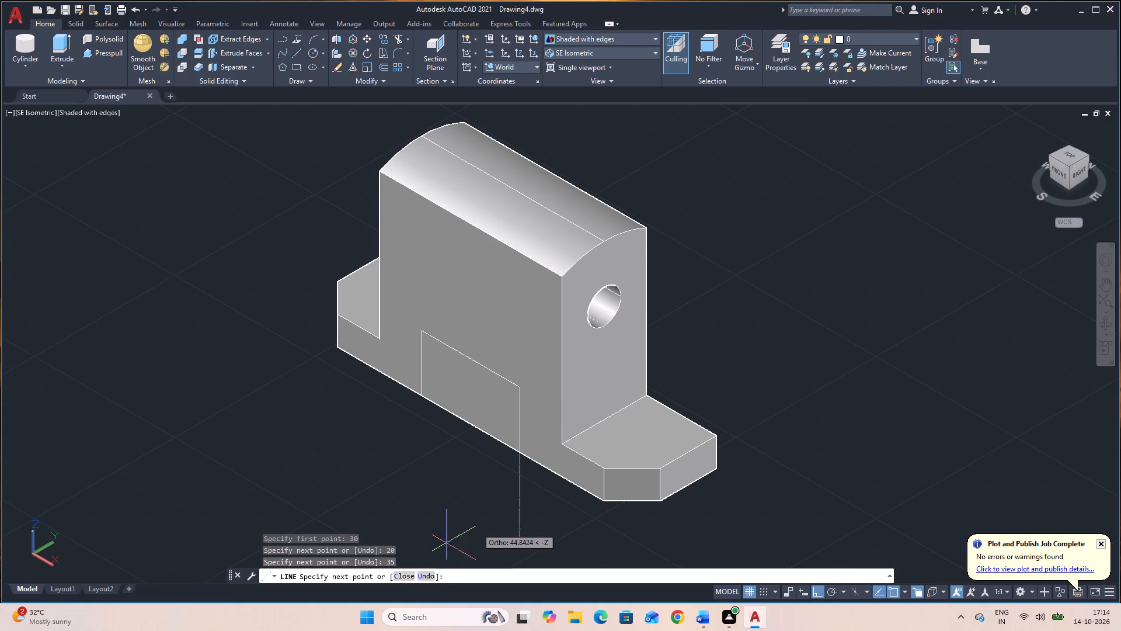
text(20)
key(Return)
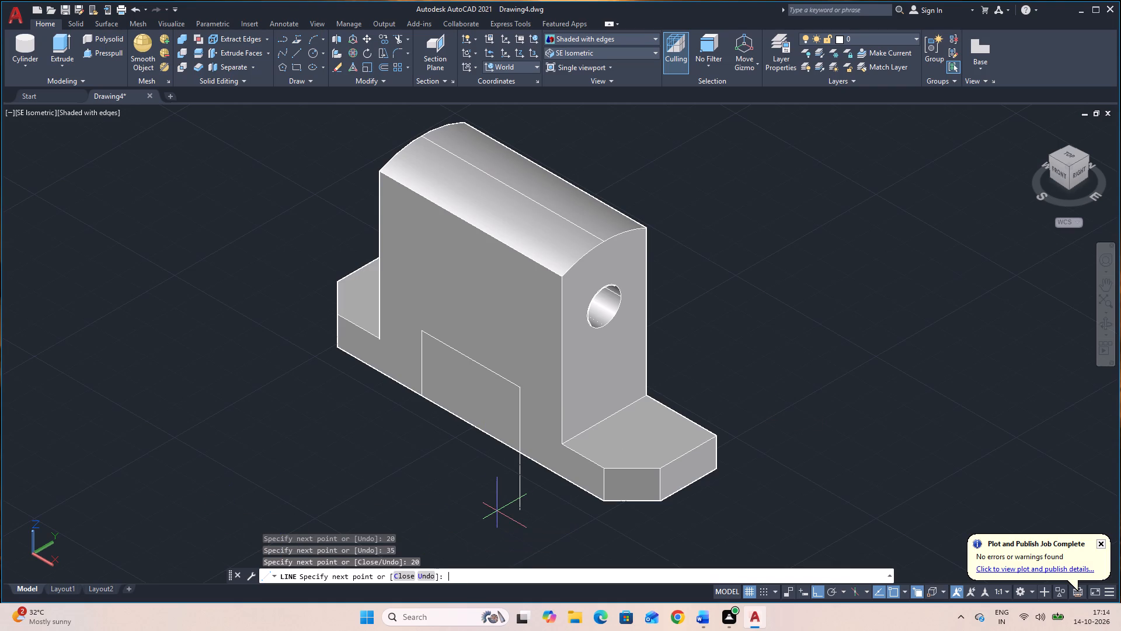
key(Escape)
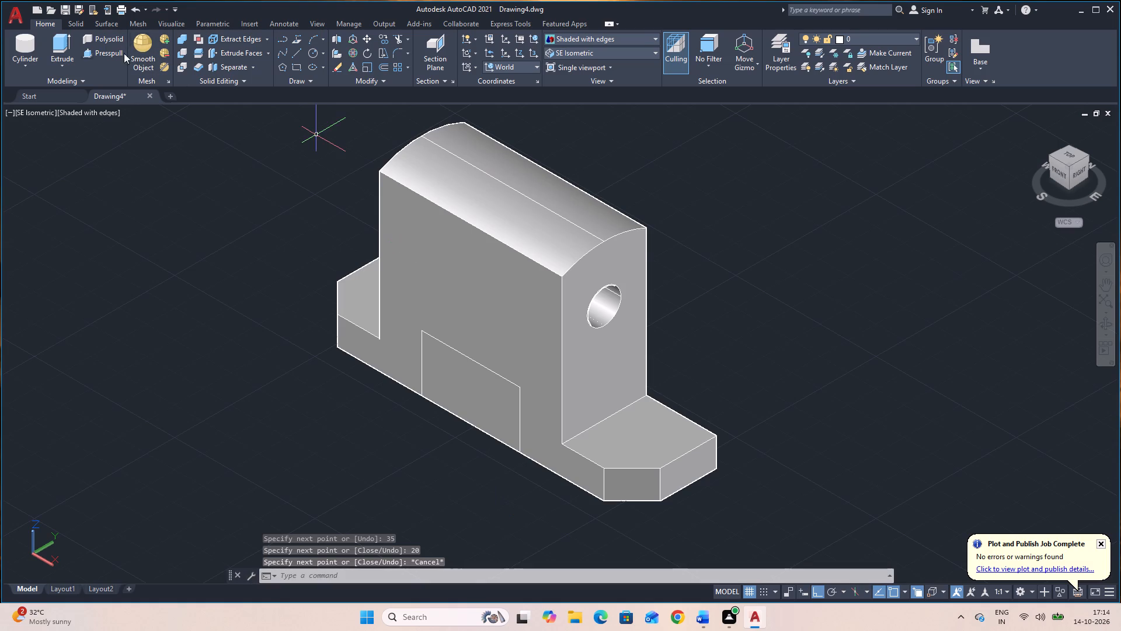
Presspull the 35 by 20 area on the front face back through the solid to cut the bottom notch.
click(107, 49)
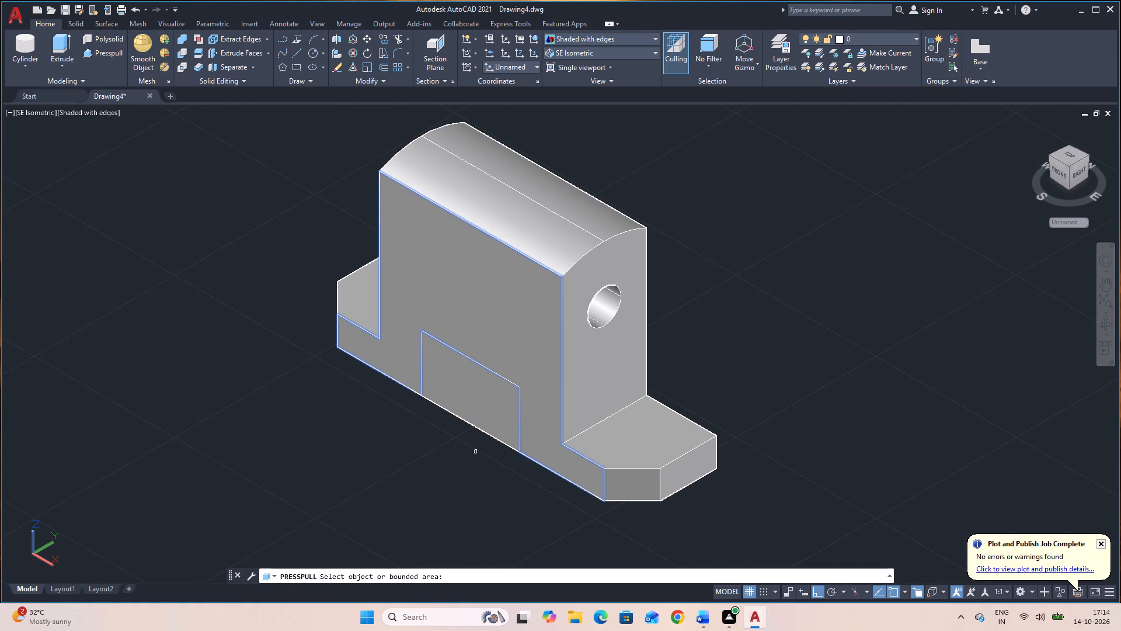
click(481, 411)
click(833, 325)
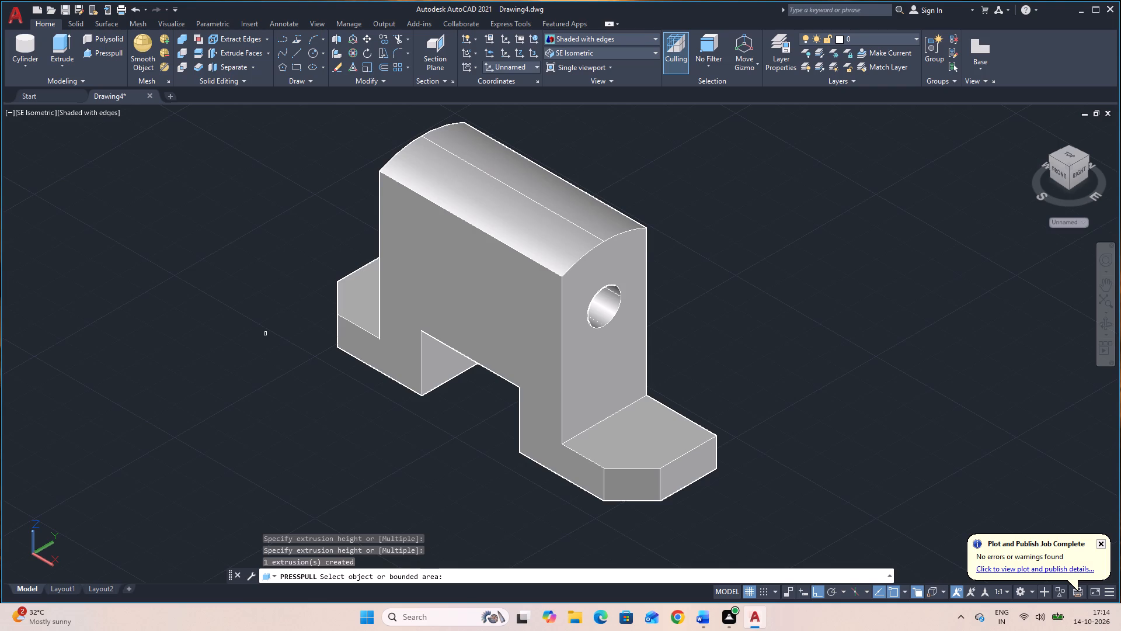
key(Escape)
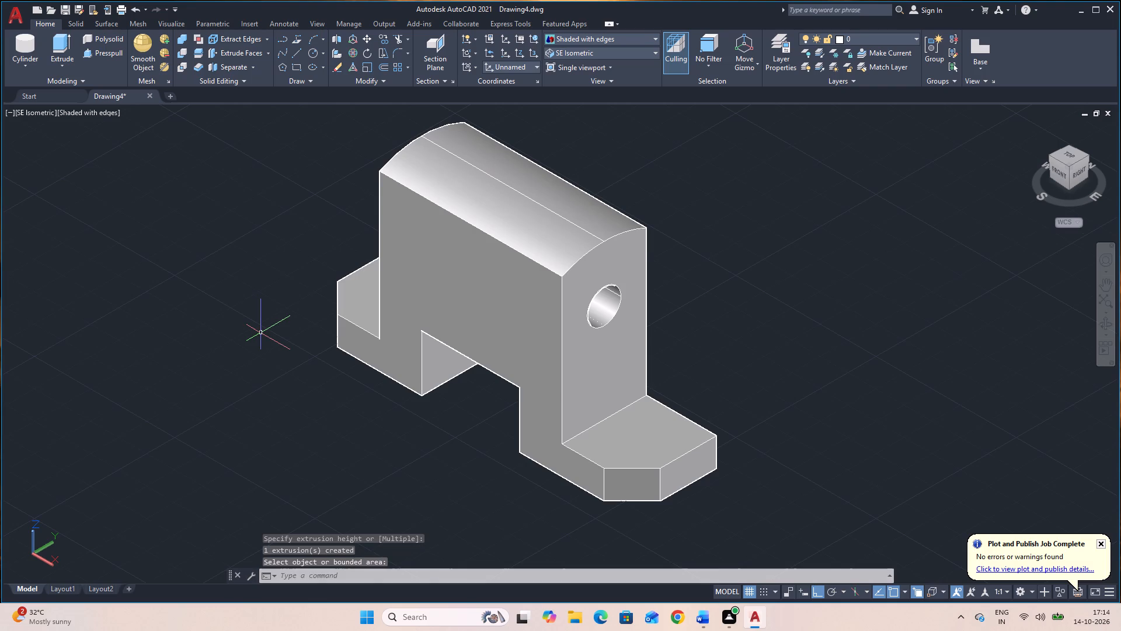
Draw connected lines from the near end arc's midpoint: 15 toward the front, 20 along the block, 33 down, 25 along and 33 up.
text(LL)
key(space)
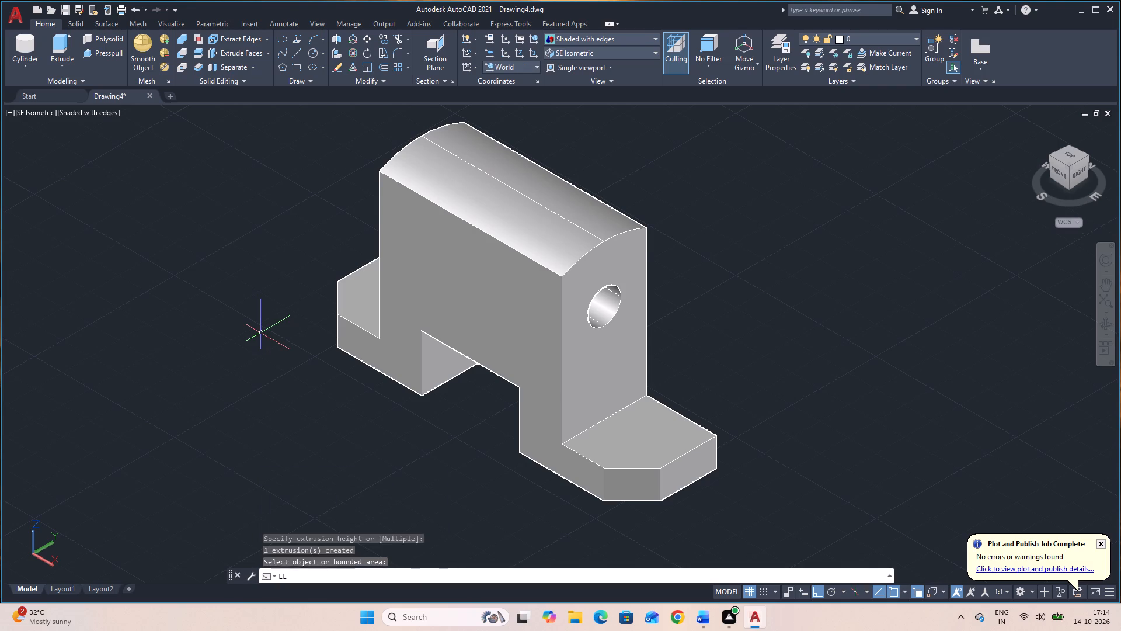
text(L)
key(space)
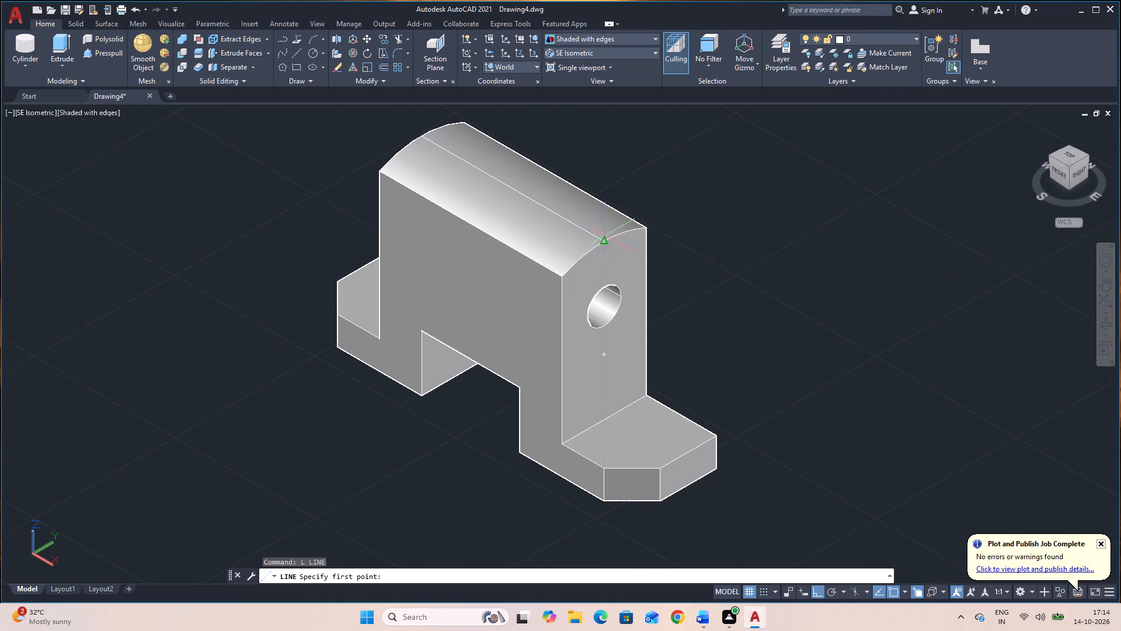
scroll(605, 241, up, 2)
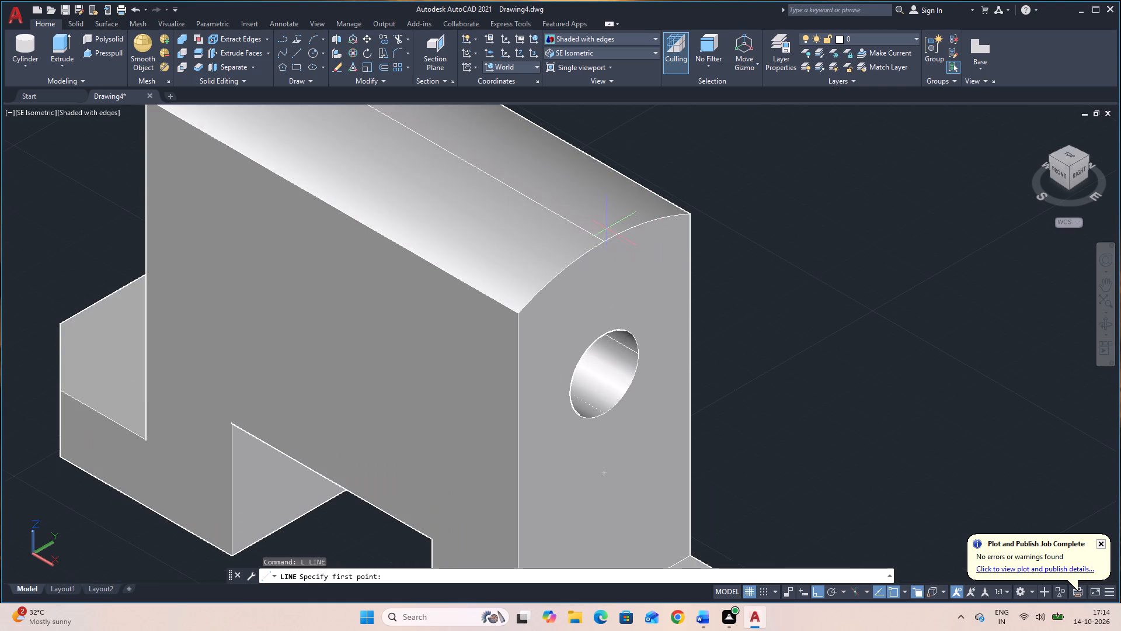
click(604, 242)
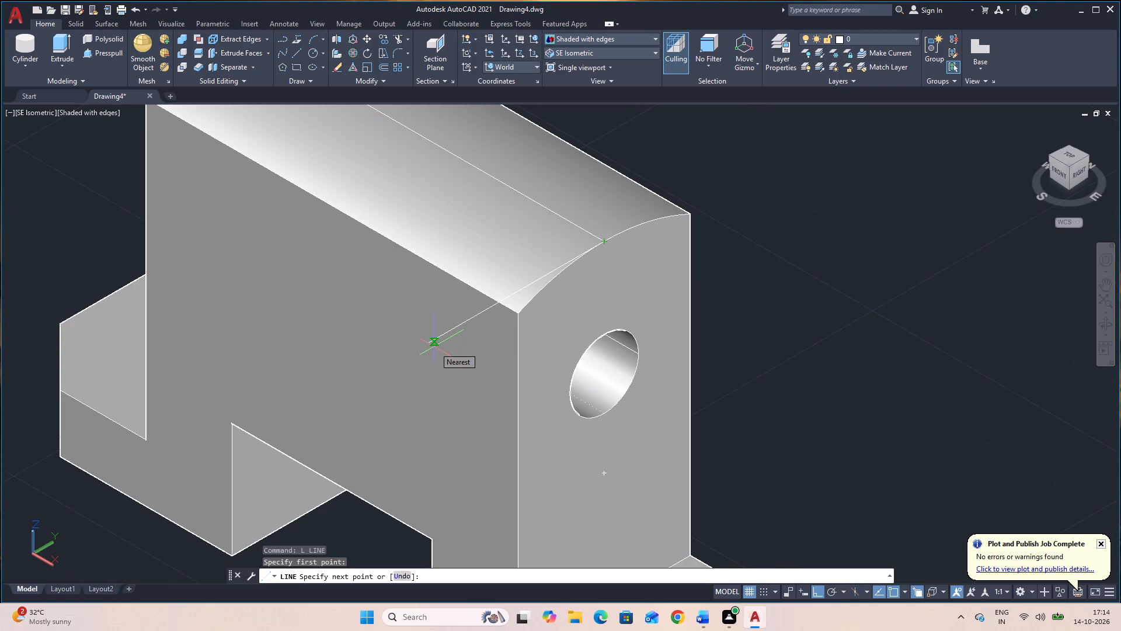
text(15)
key(Return)
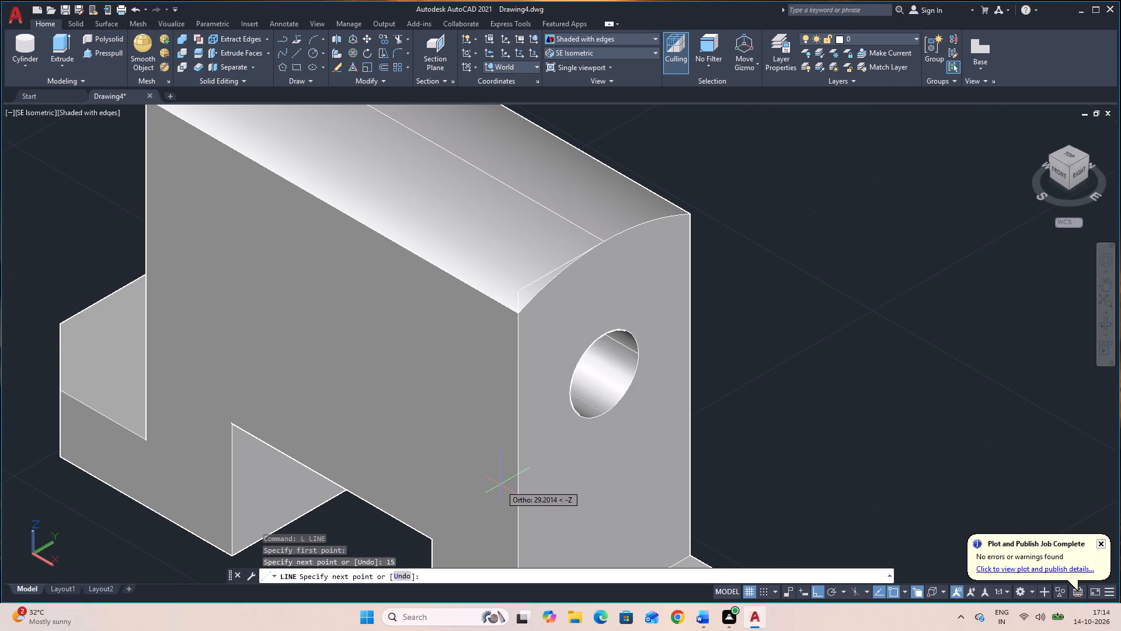
scroll(503, 480, down, 1)
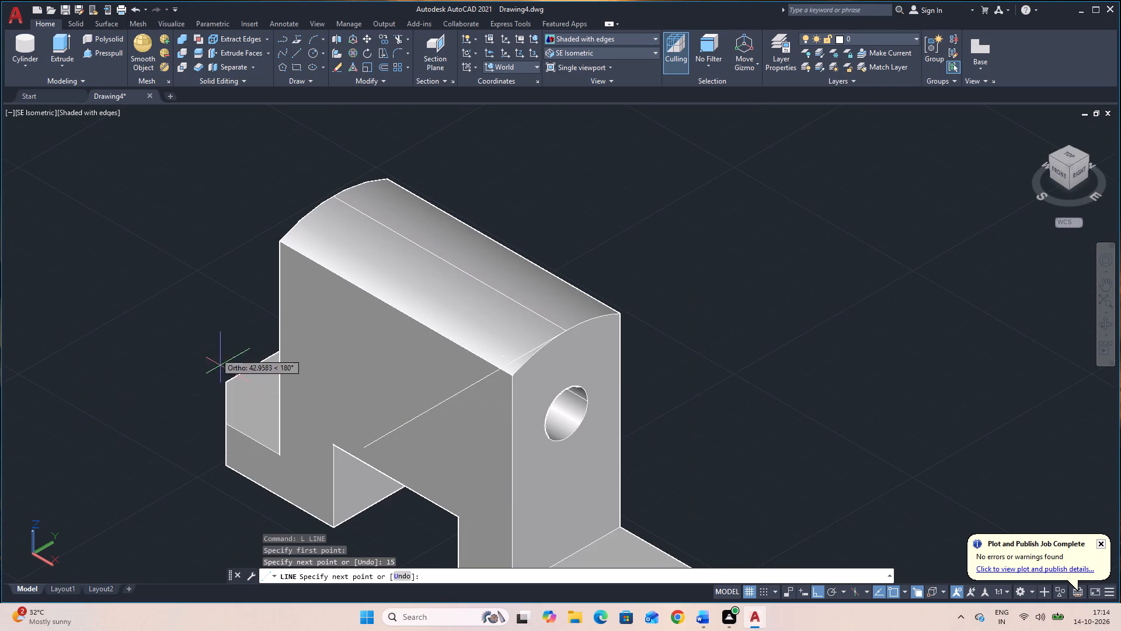
text(20)
key(Return)
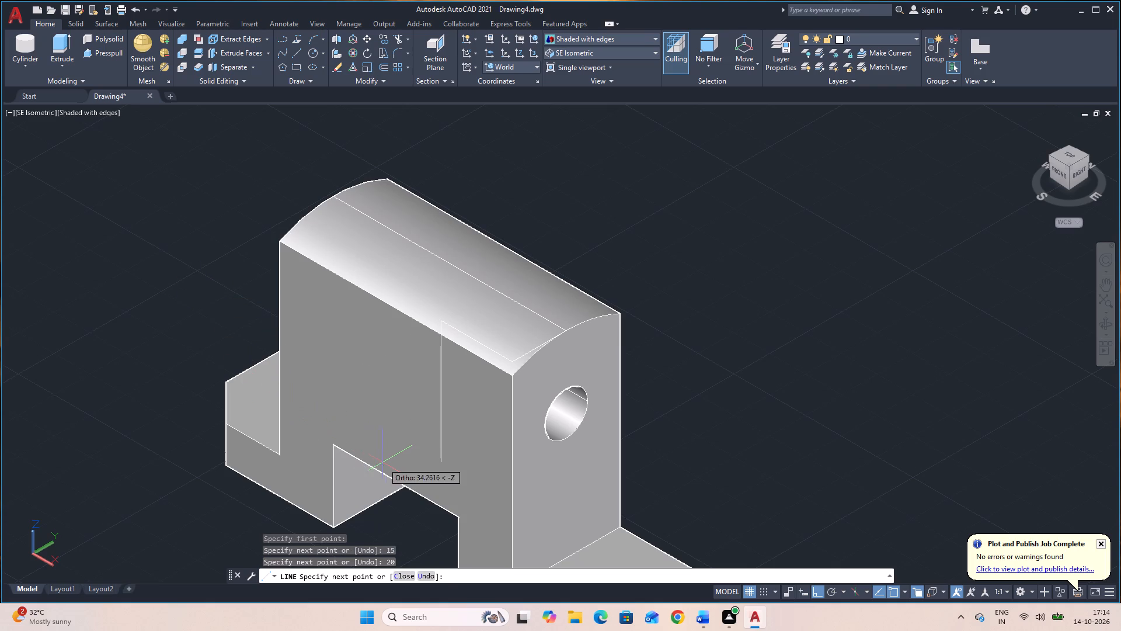
text(33)
key(Return)
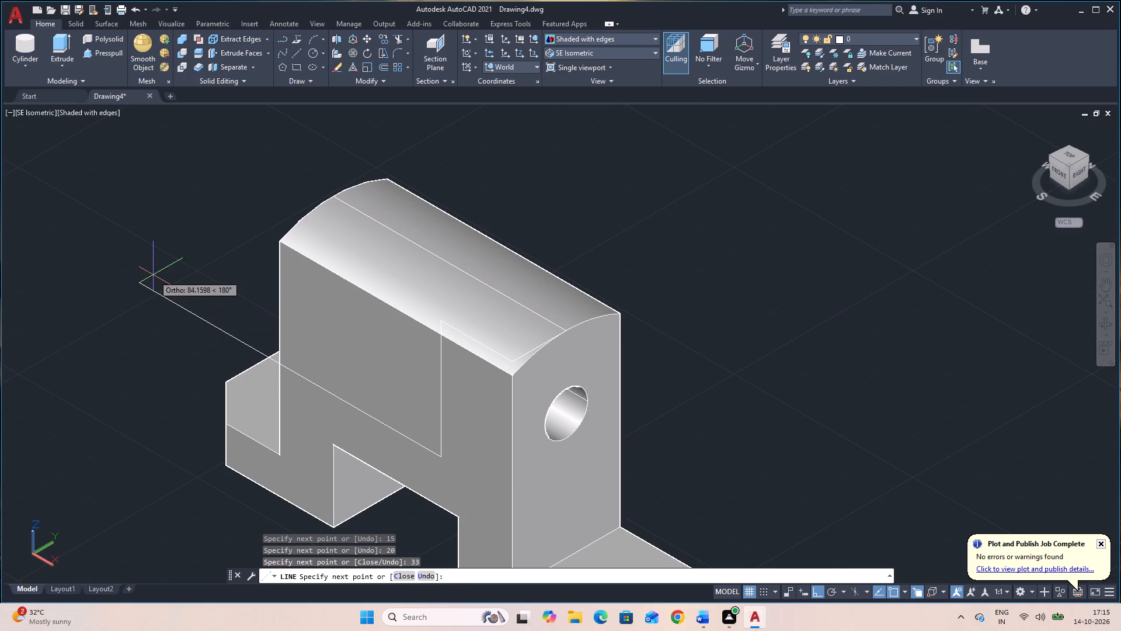
text(25)
key(Return)
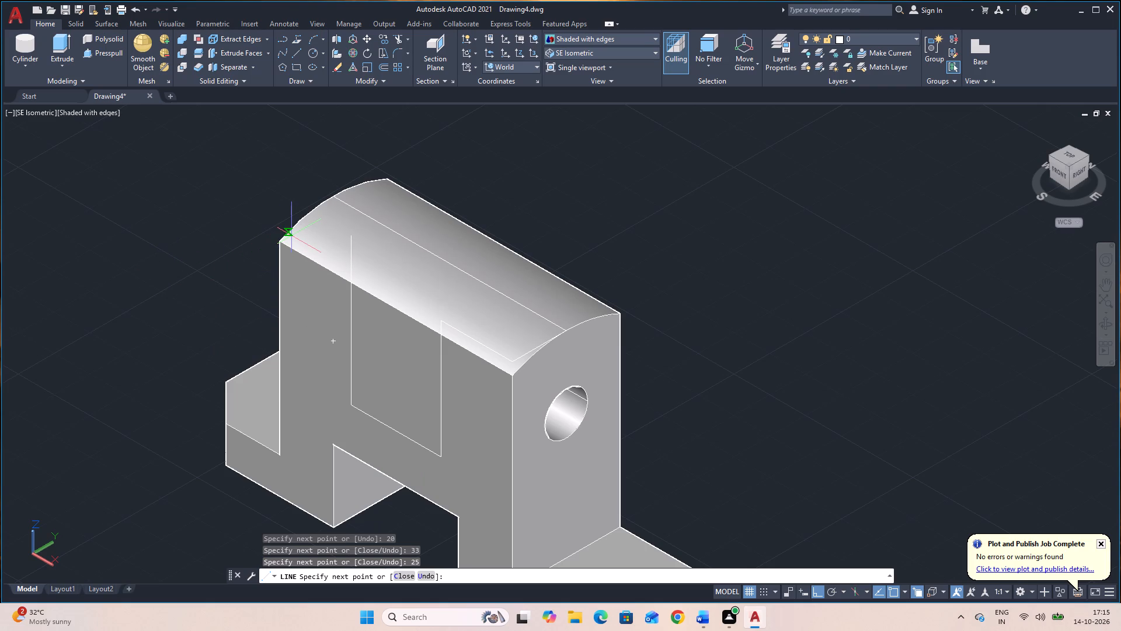
text(33)
key(Return)
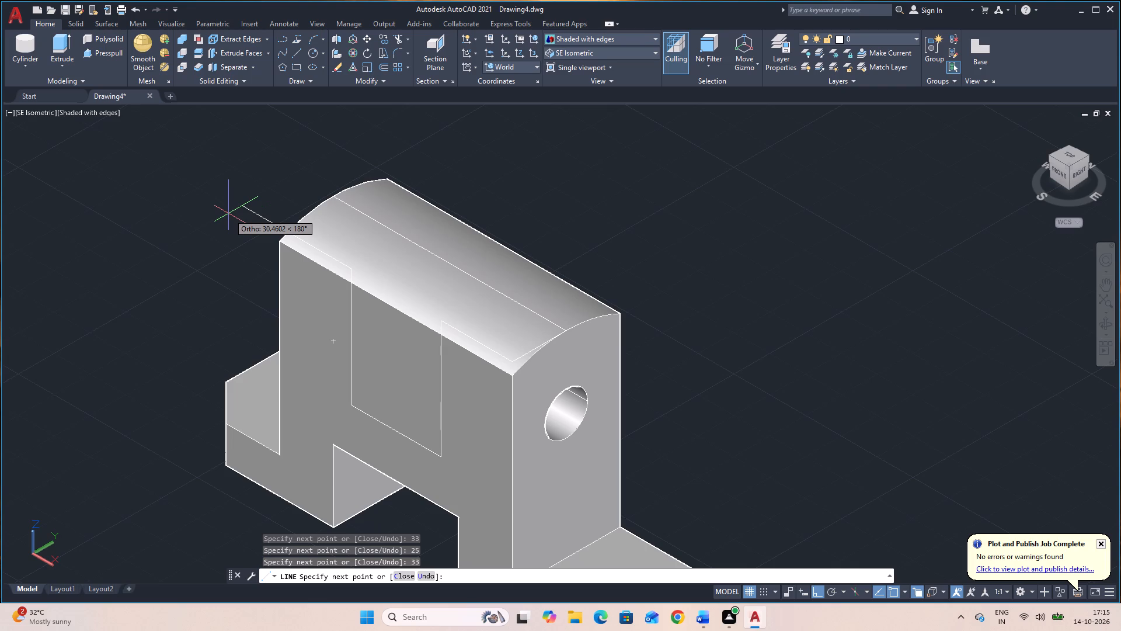
key(Escape)
Presspull the 25 wide area on the block's front face back through the solid.
click(99, 50)
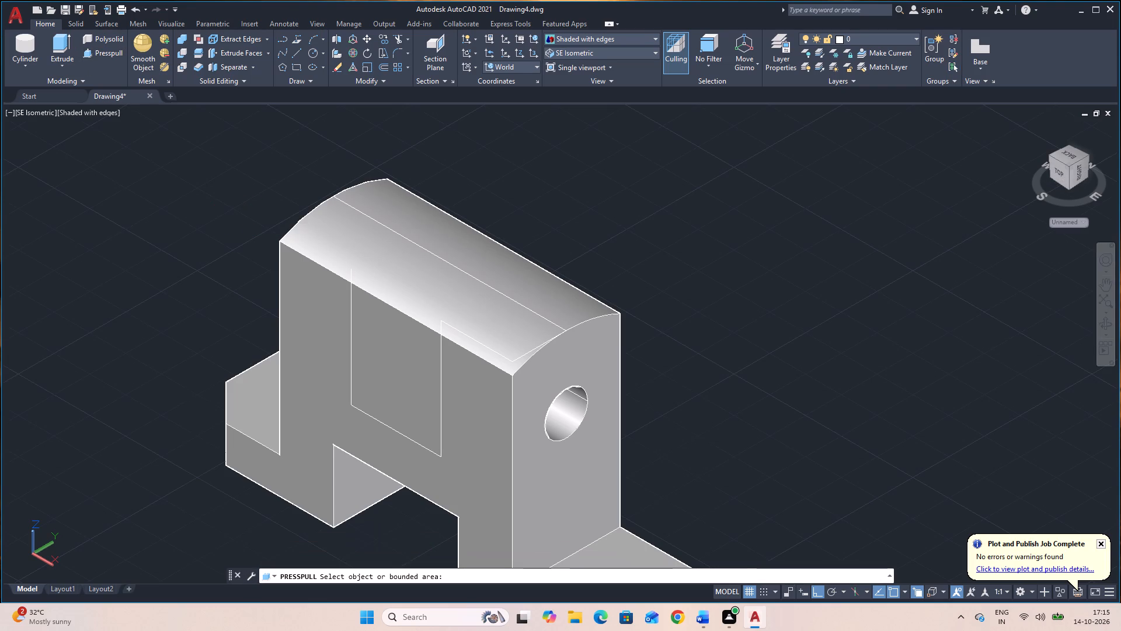
click(402, 382)
click(690, 254)
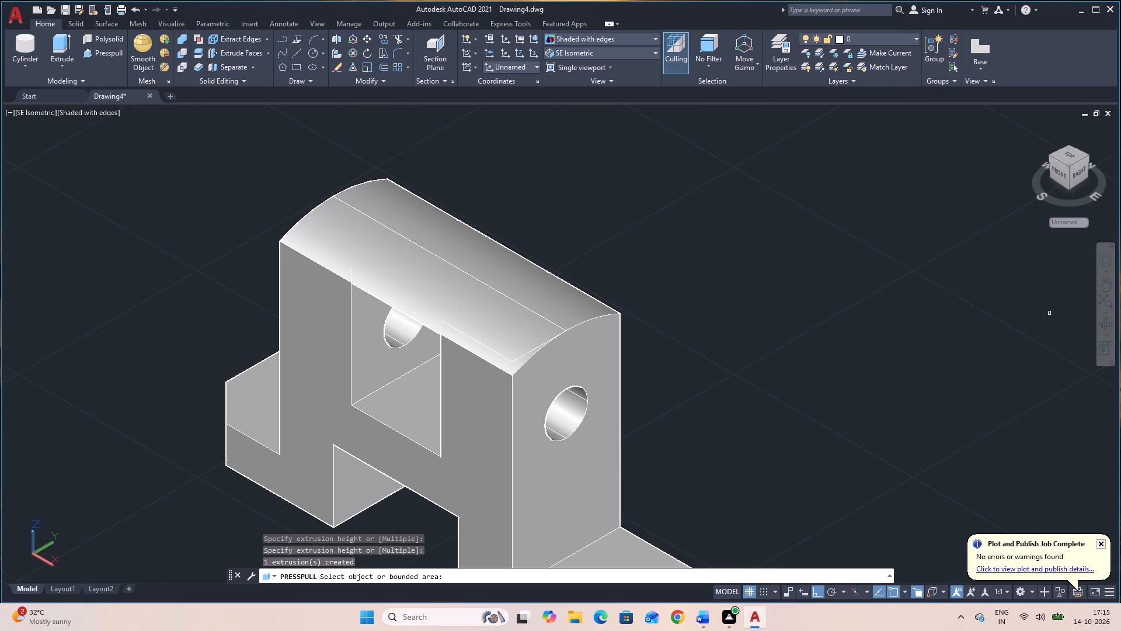
Presspull the underside of the remaining curved bridge upward to open the slot through the block's top.
click(1103, 325)
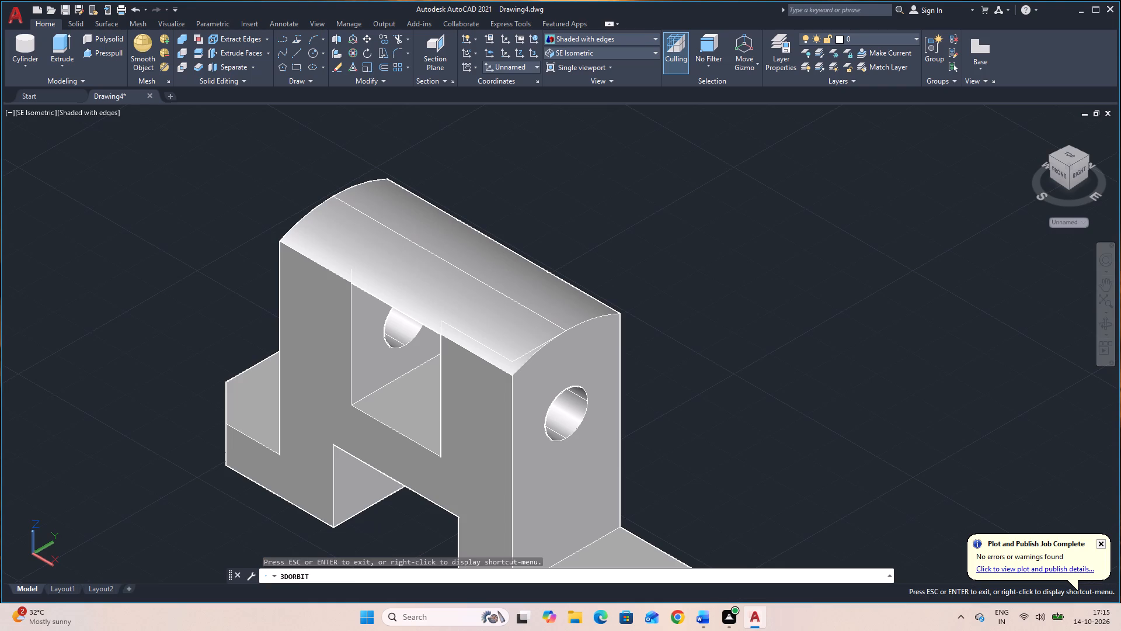
drag(865, 489, 895, 315)
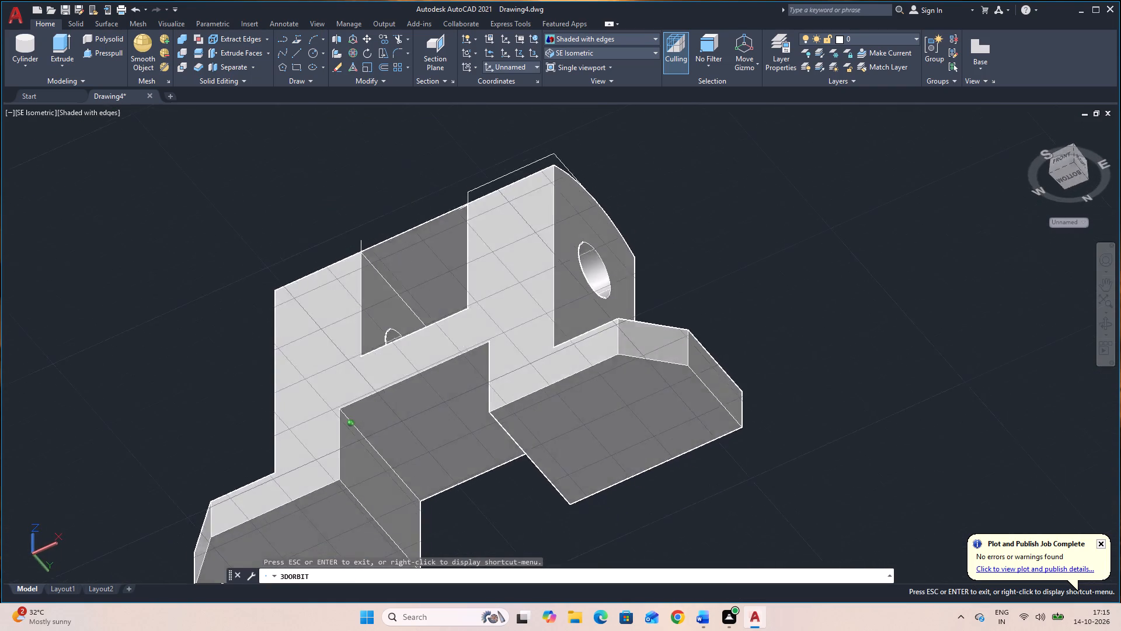
drag(895, 315, 934, 361)
key(Escape)
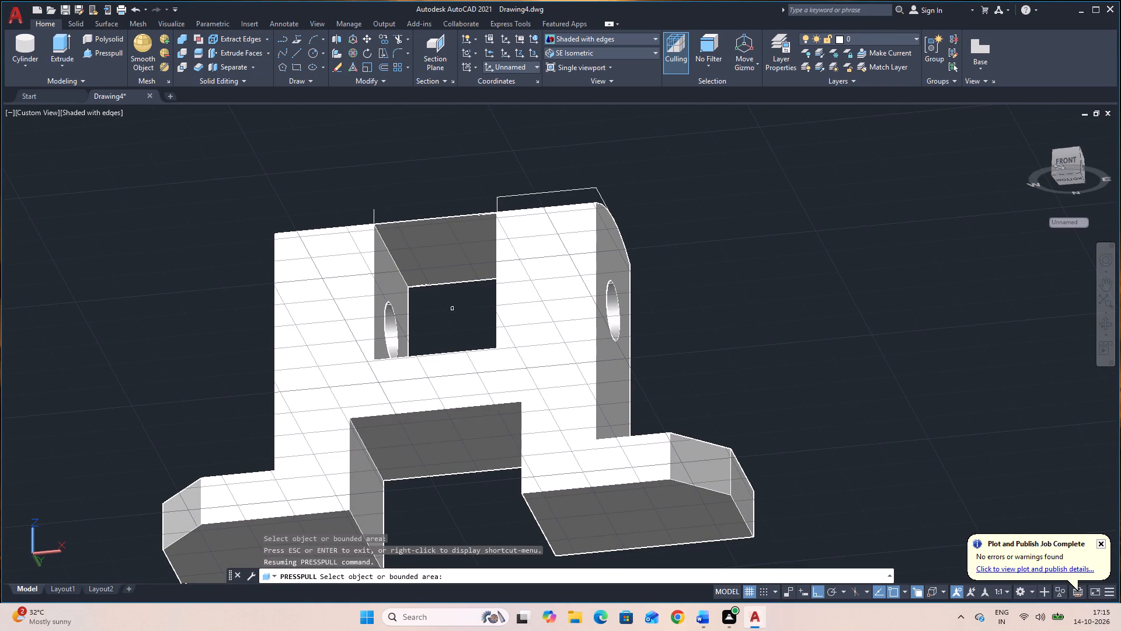
click(448, 252)
click(432, 172)
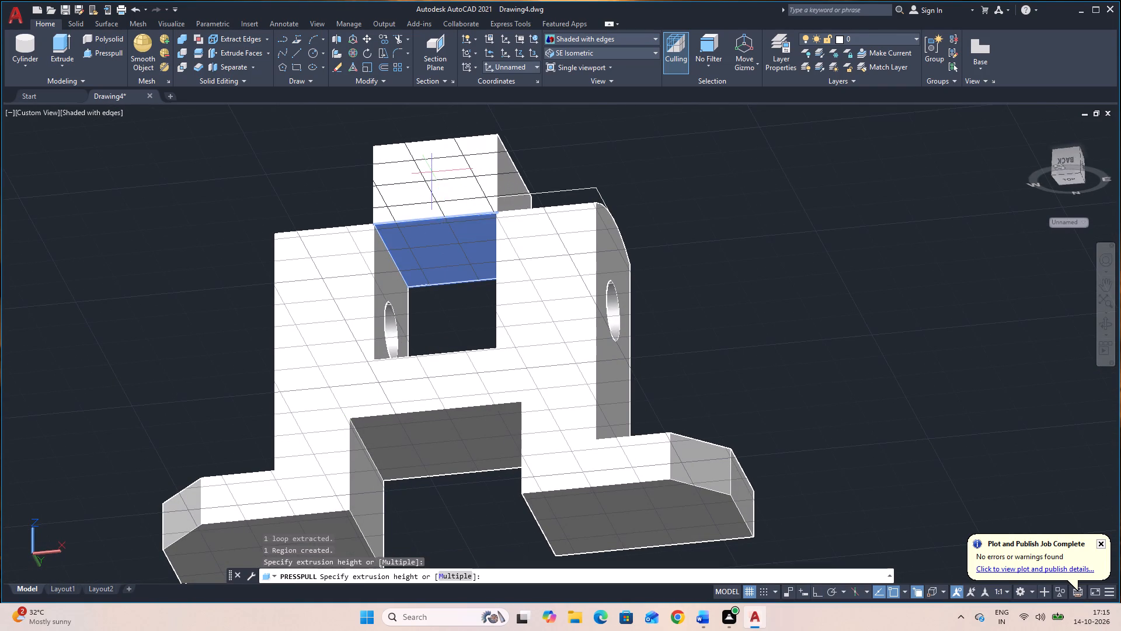
click(1107, 322)
drag(892, 322, 832, 459)
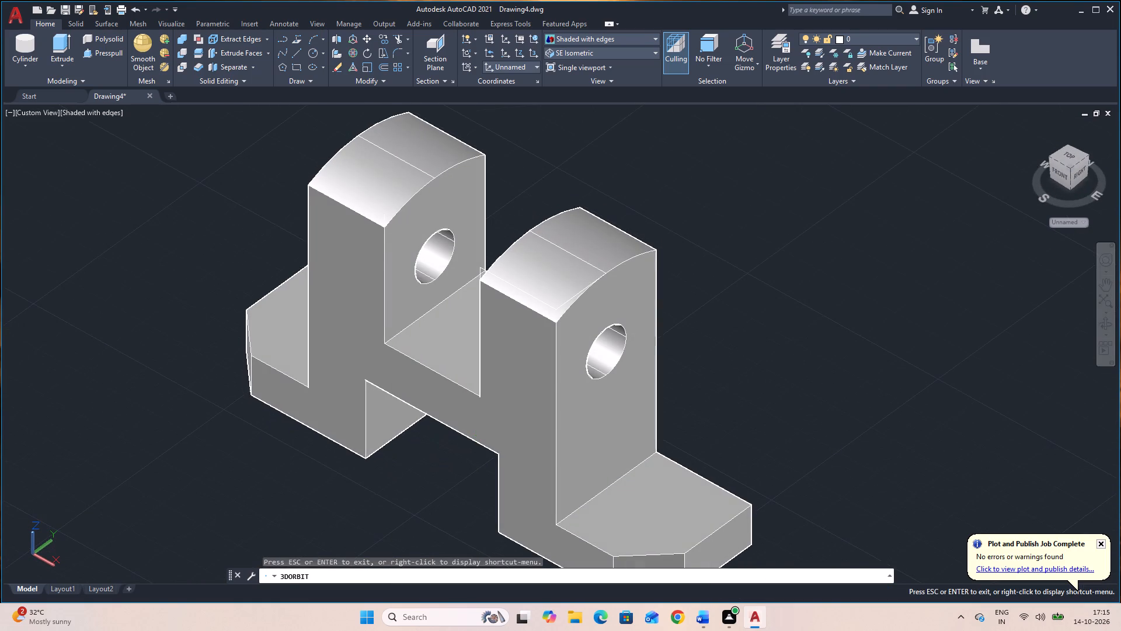
drag(887, 438, 923, 418)
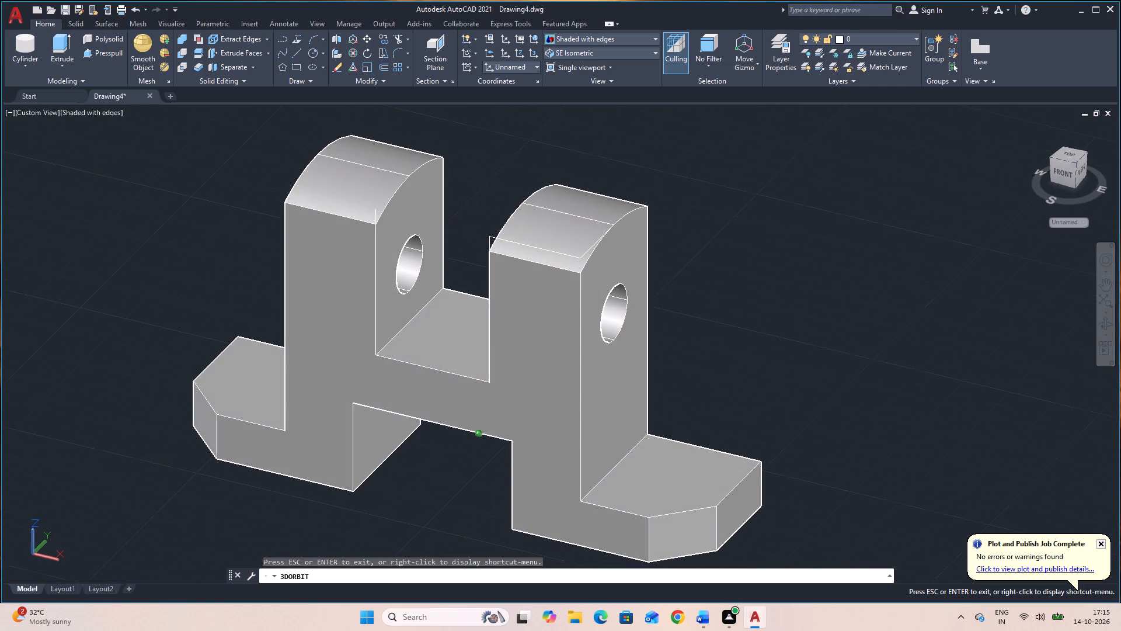
drag(923, 418, 937, 434)
key(Escape)
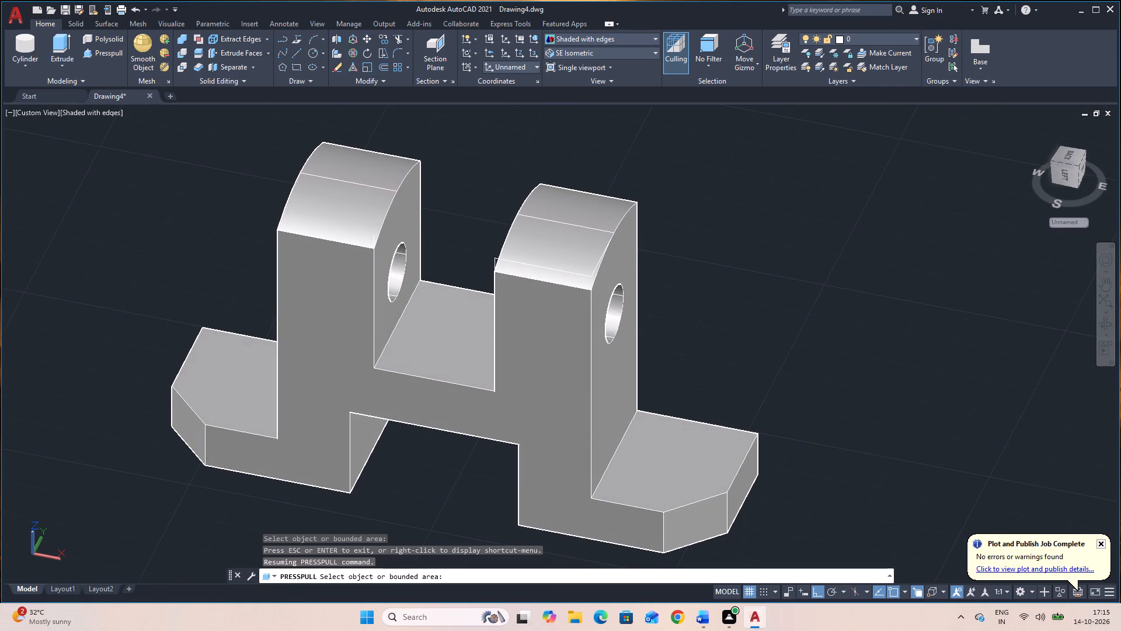
key(Escape)
Move the bracket solid straight back from its bottom notch corner, clear of the leftover construction lines.
click(717, 502)
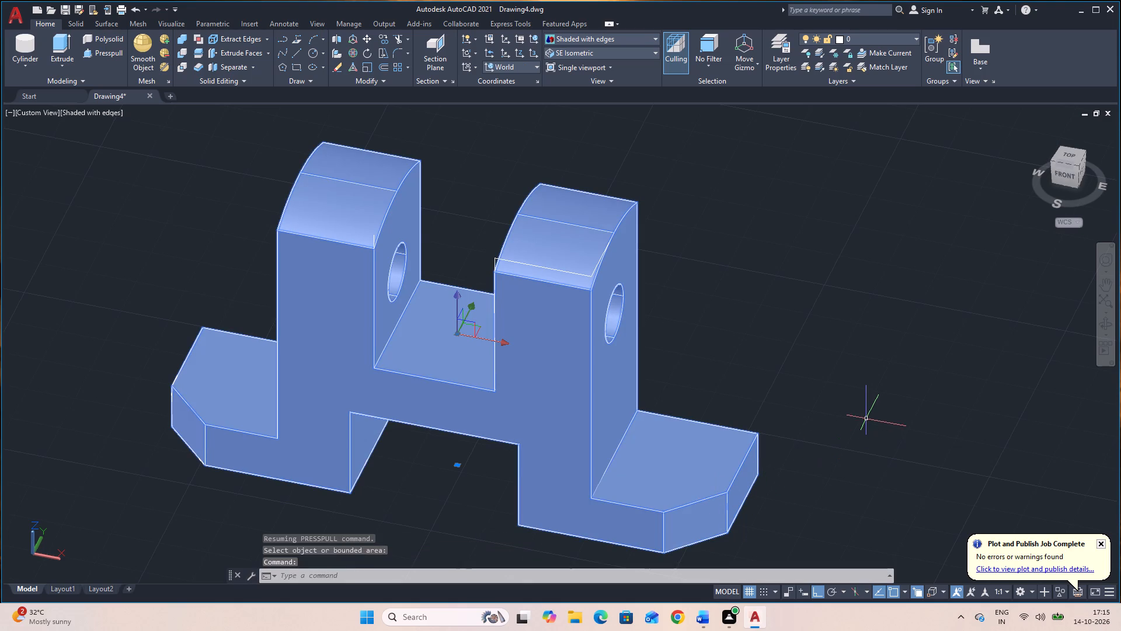
text(M)
key(space)
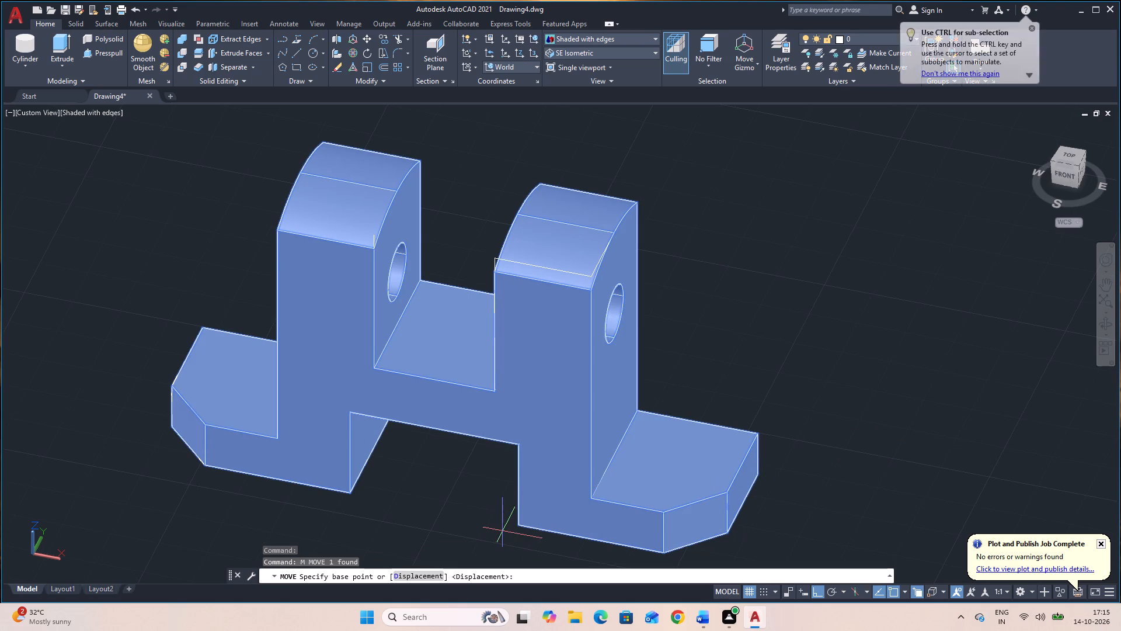
click(521, 523)
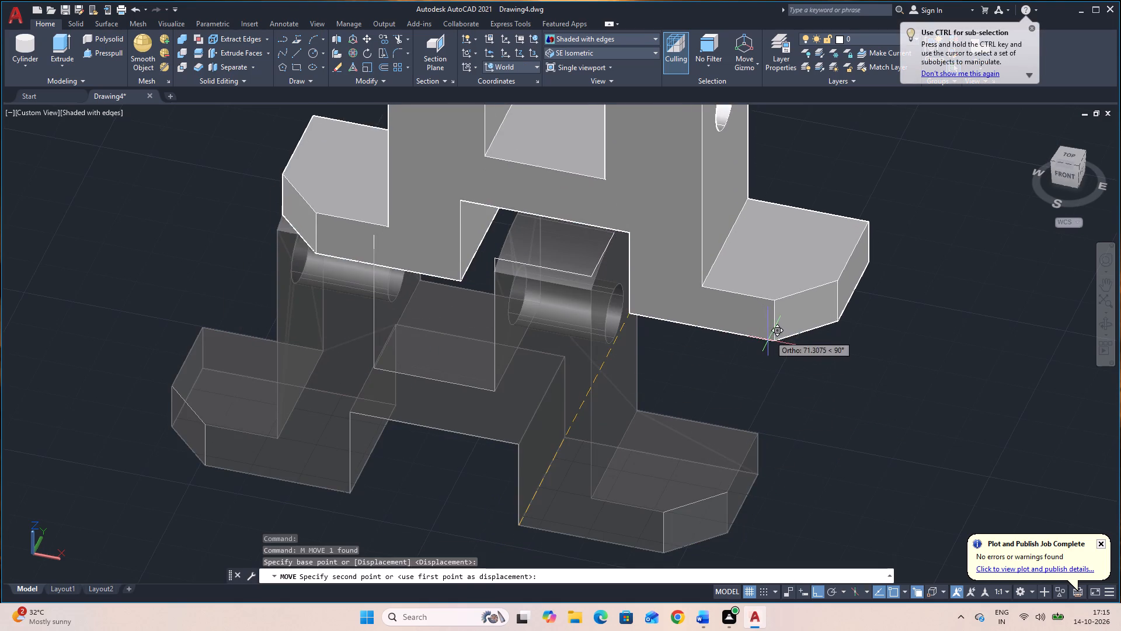
click(802, 148)
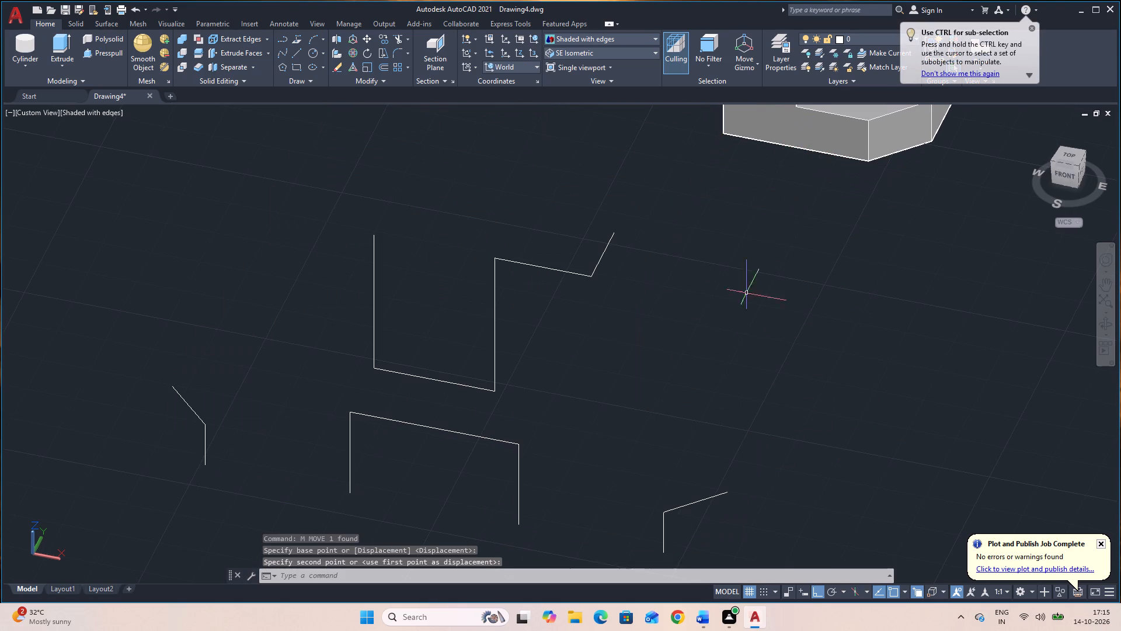
Delete all the leftover construction lines at the bracket's former position.
click(822, 557)
click(176, 205)
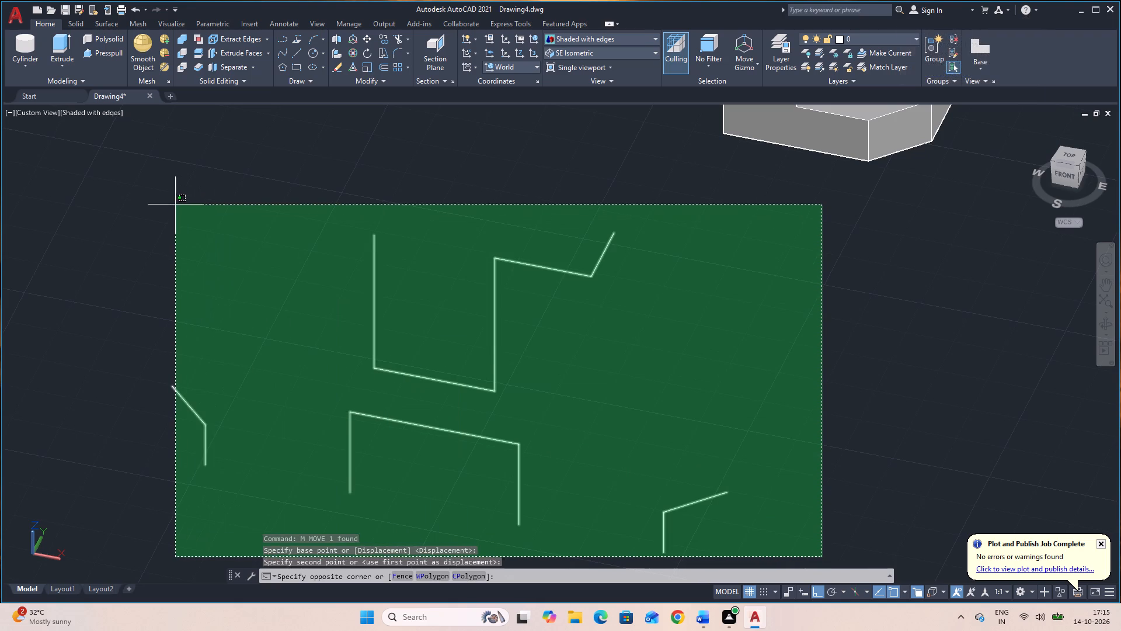
key(Delete)
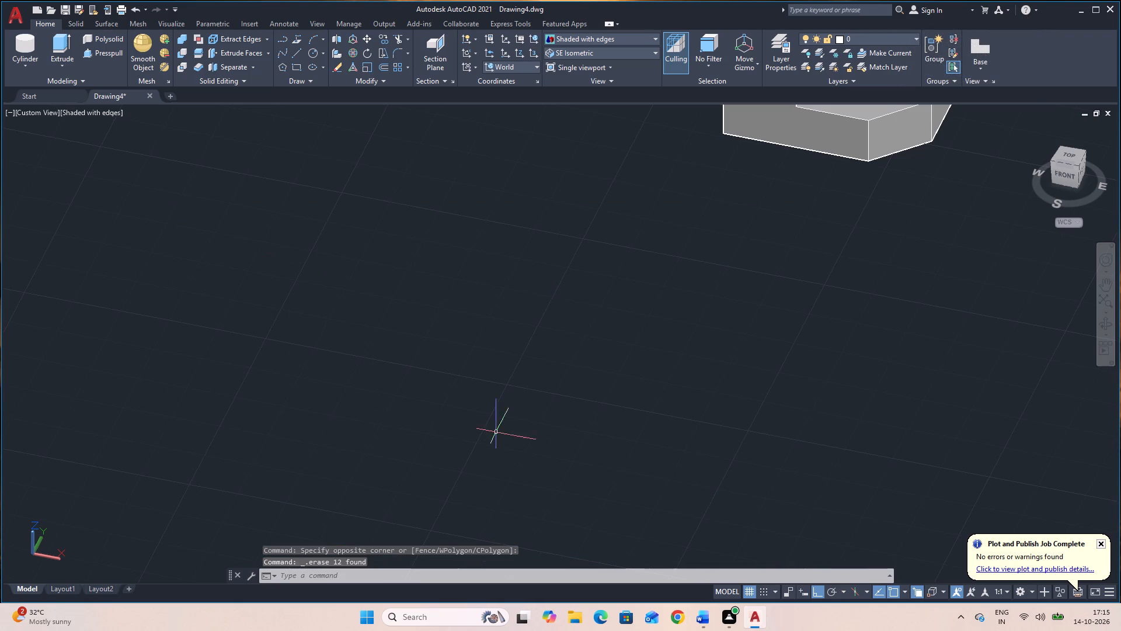
Save the drawing in the Documents folder as 11 3DM.
scroll(519, 428, down, 2)
middle_drag(537, 427, 516, 464)
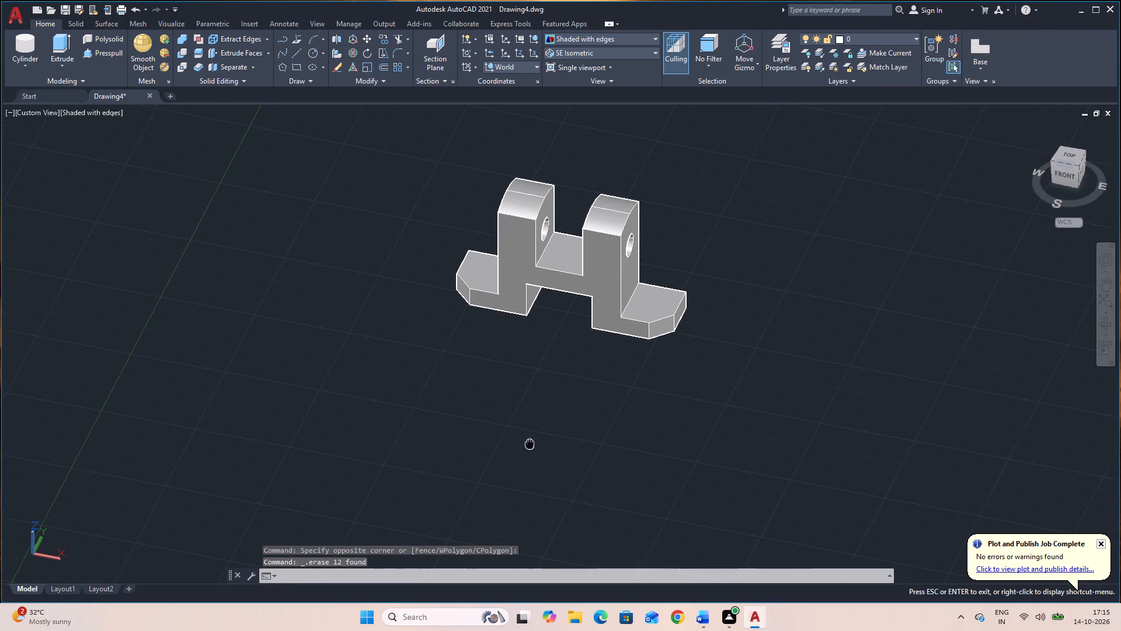
middle_drag(516, 464, 483, 563)
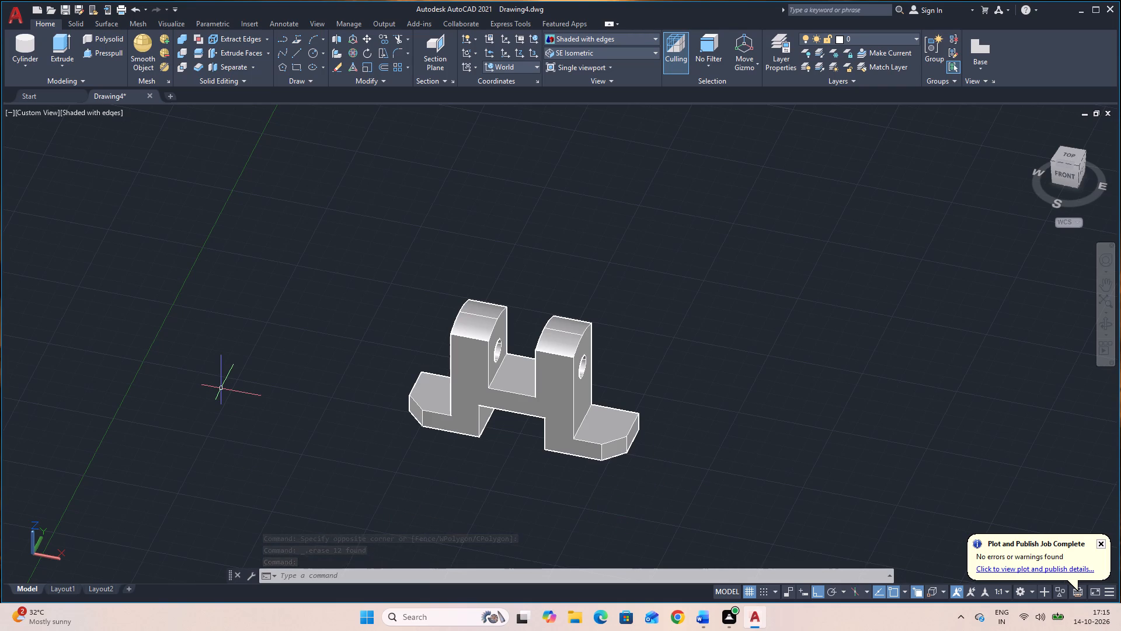
key(ctrl+s)
text(11)
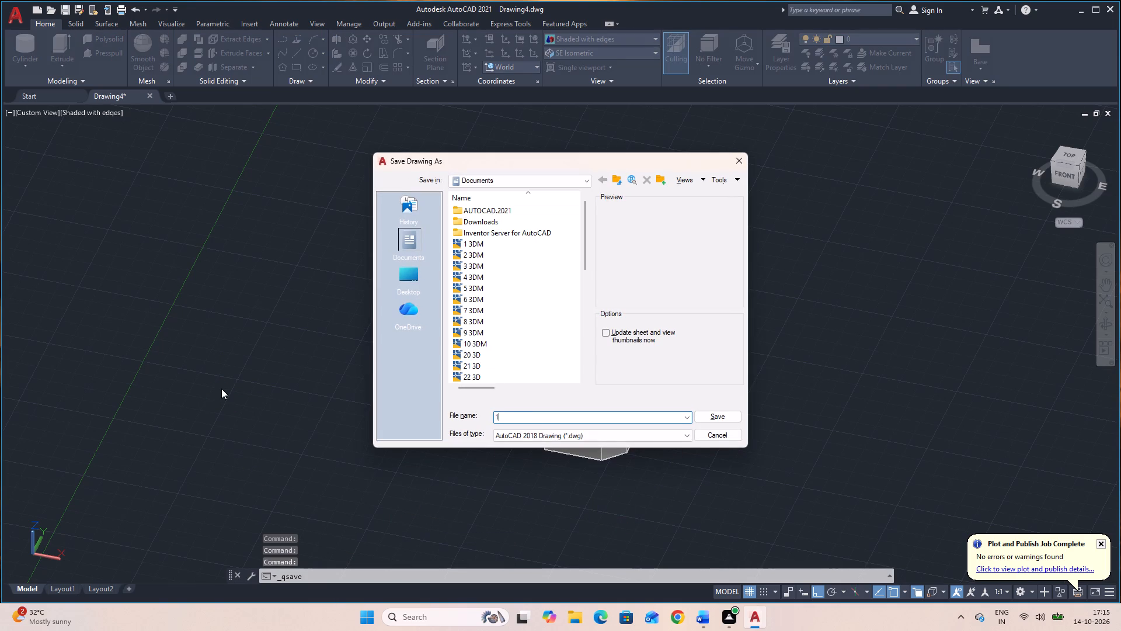
key(space)
text(3D)
key(m)
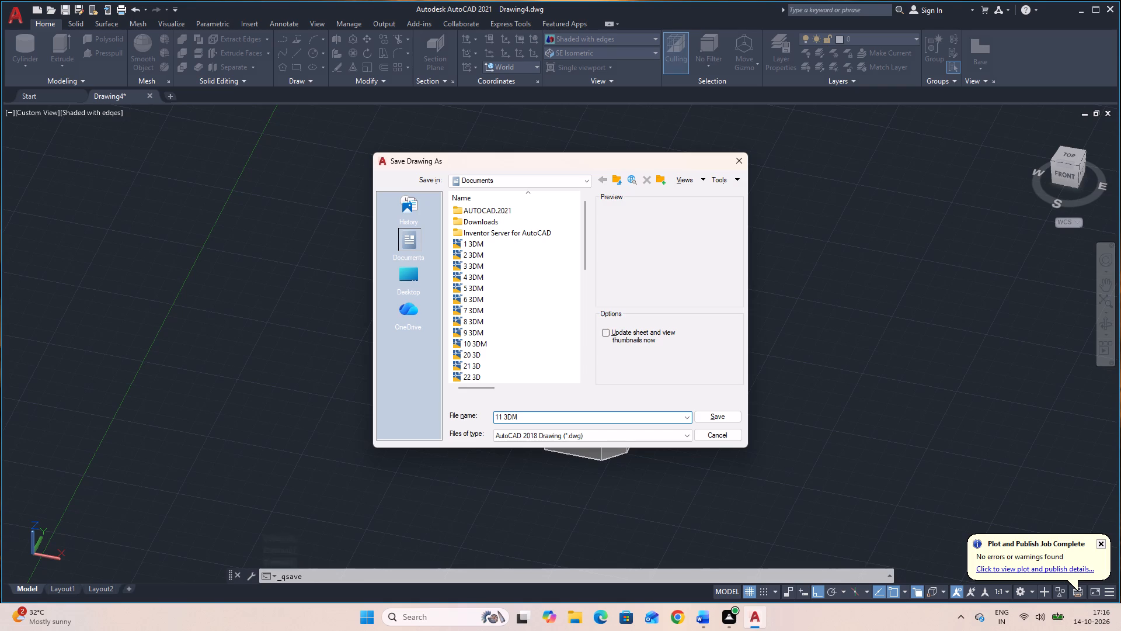
click(716, 415)
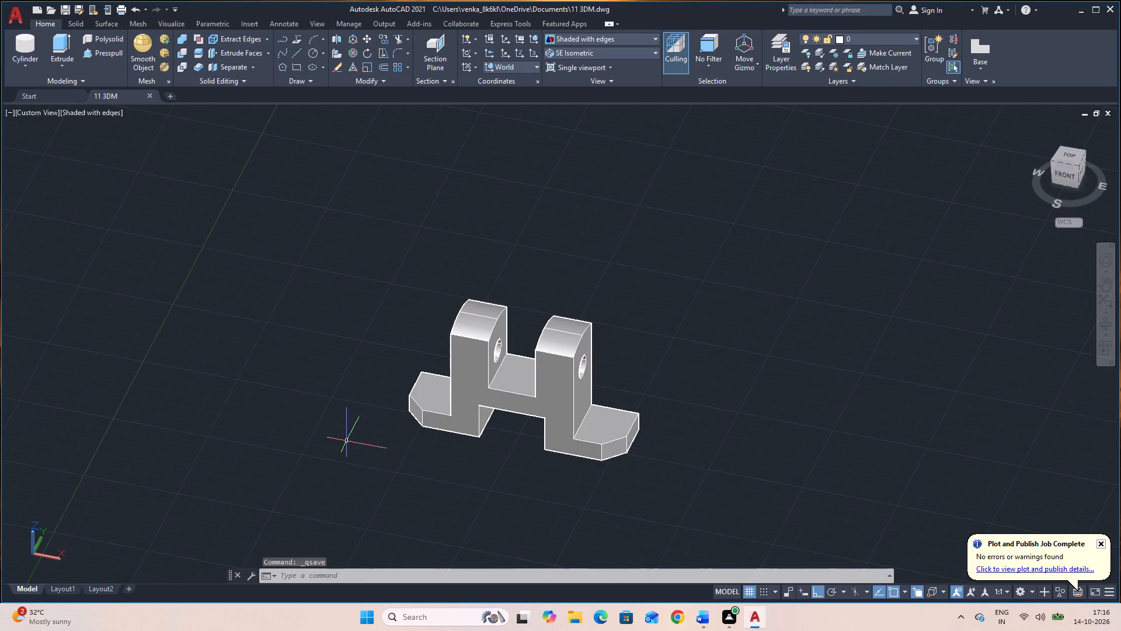
Delete the existing viewport from Layout1 and return to model space.
click(60, 585)
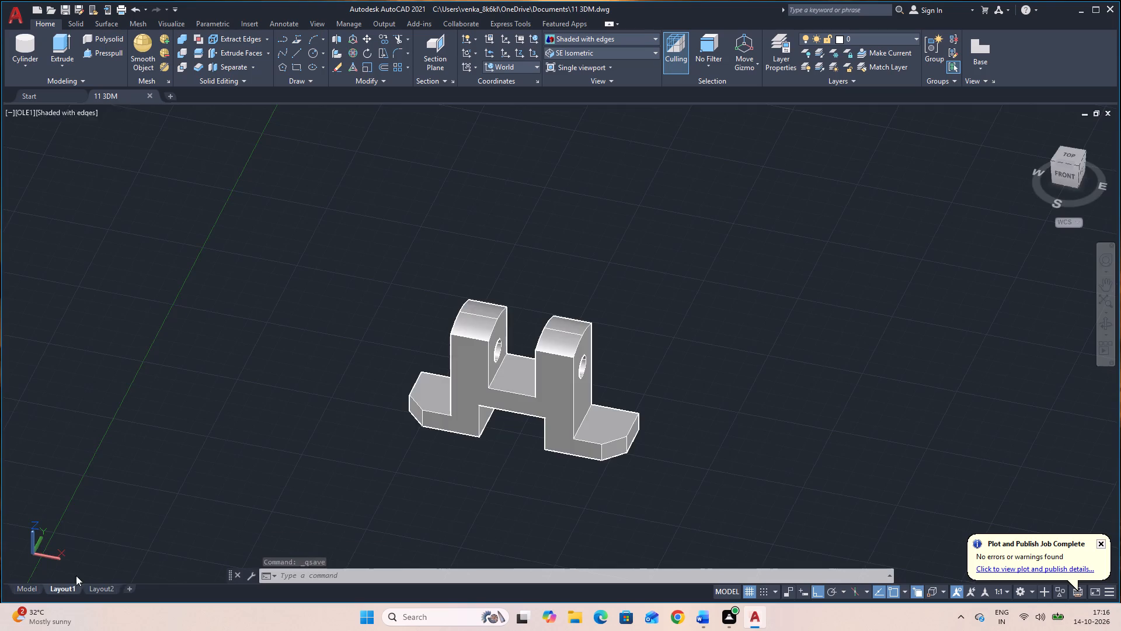
click(360, 427)
click(320, 424)
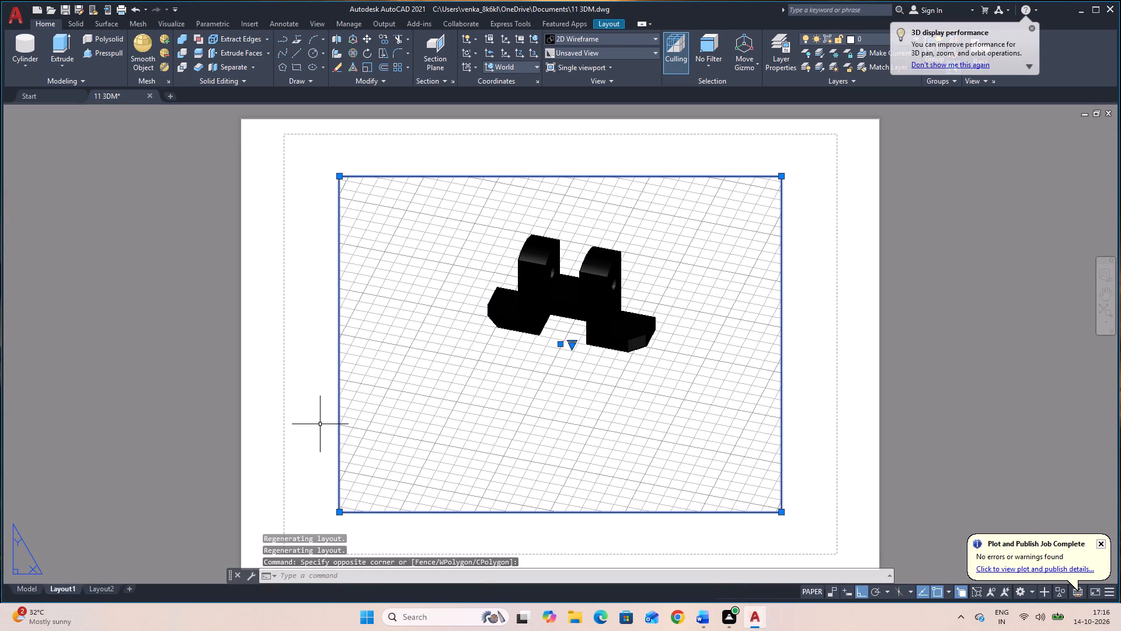
key(Delete)
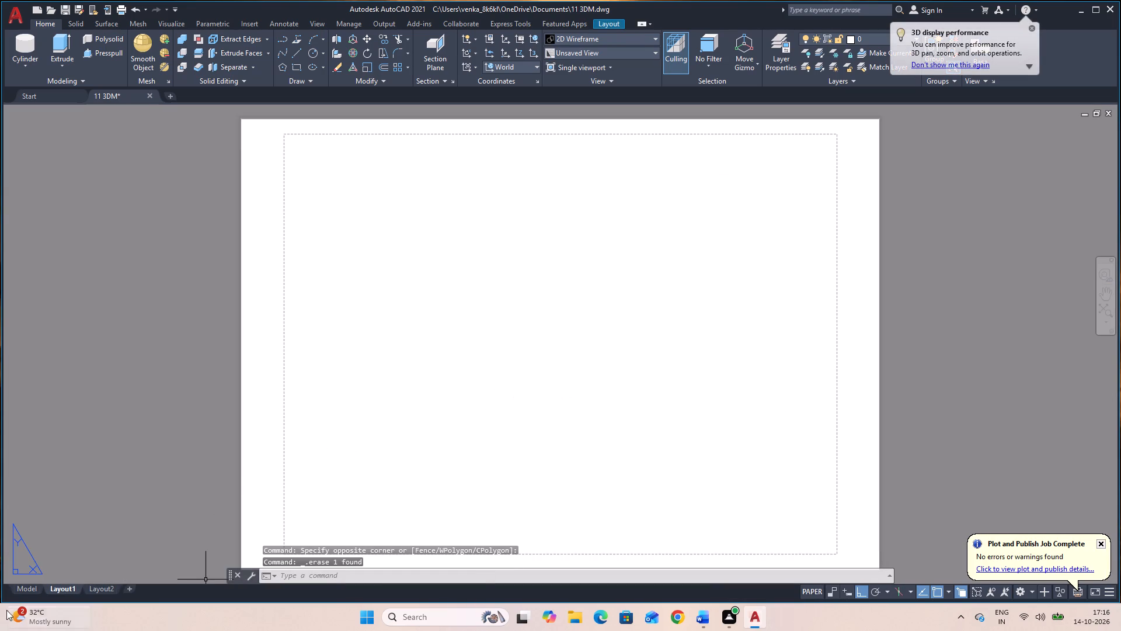
click(27, 592)
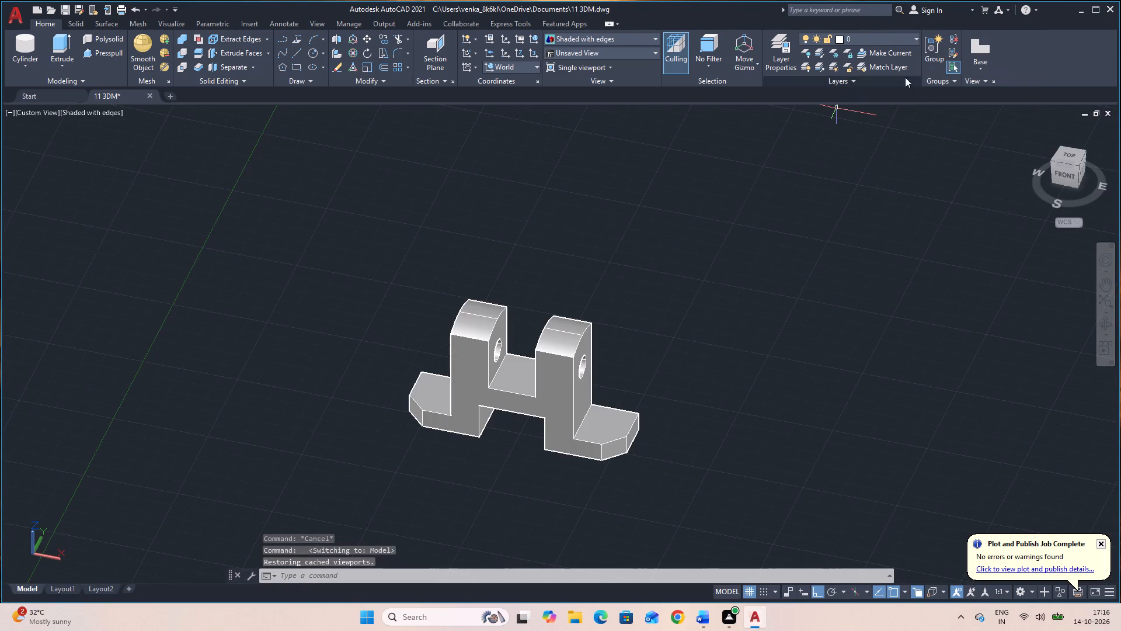
Create a base view of the bracket solid from model space on Layout1, placing its front view in the sheet's upper-right area at 1:2.
click(977, 50)
click(1009, 78)
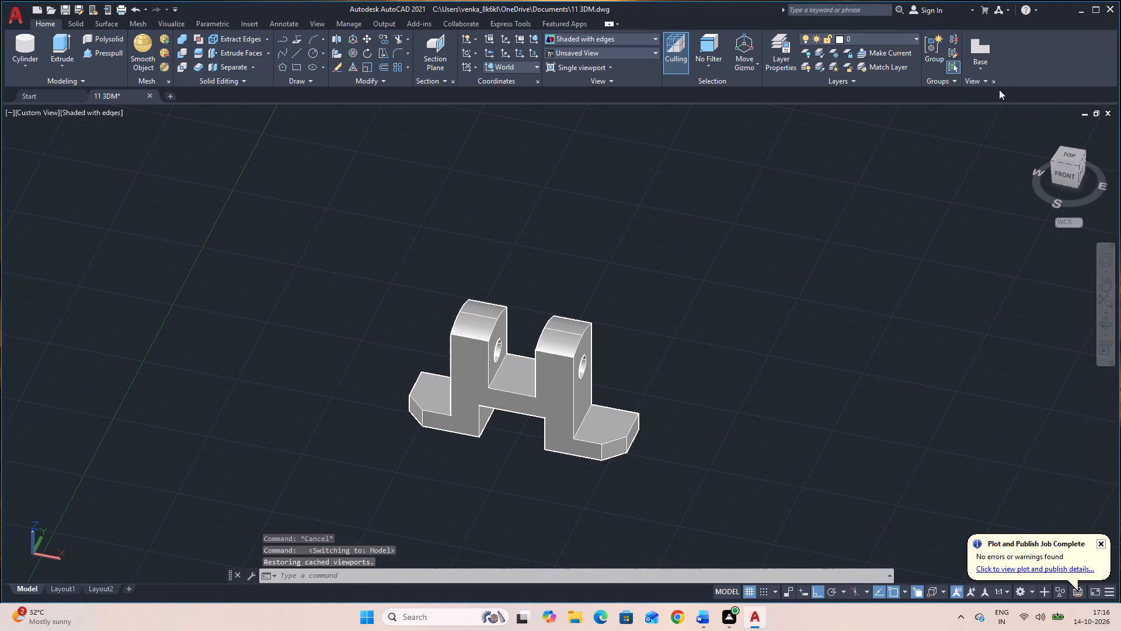
click(659, 473)
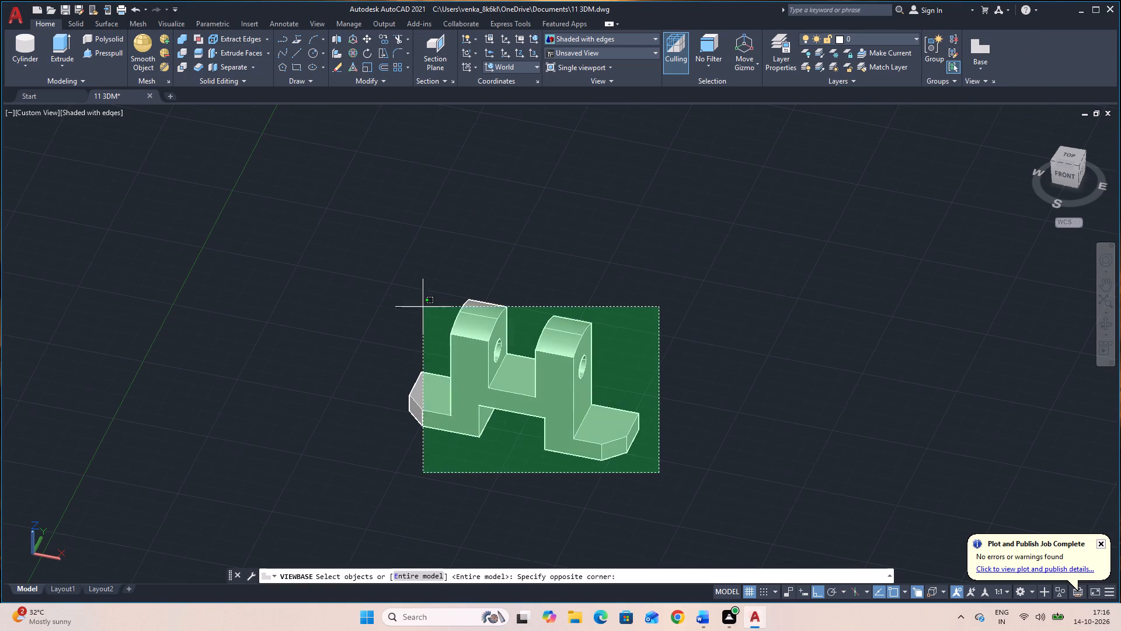
click(356, 273)
key(Return)
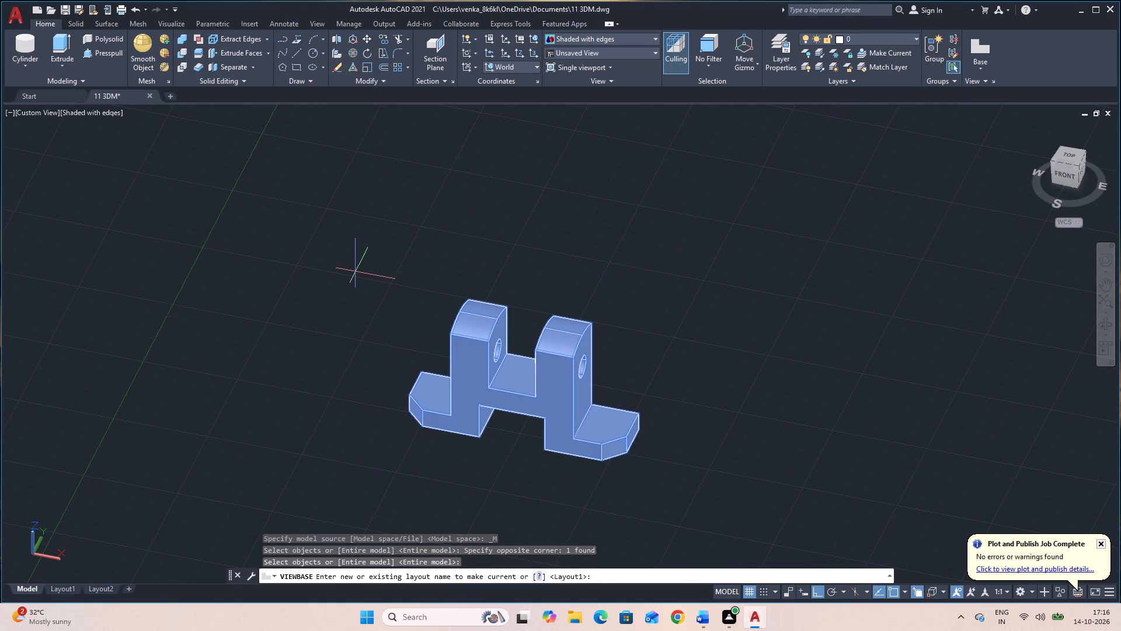
key(Return)
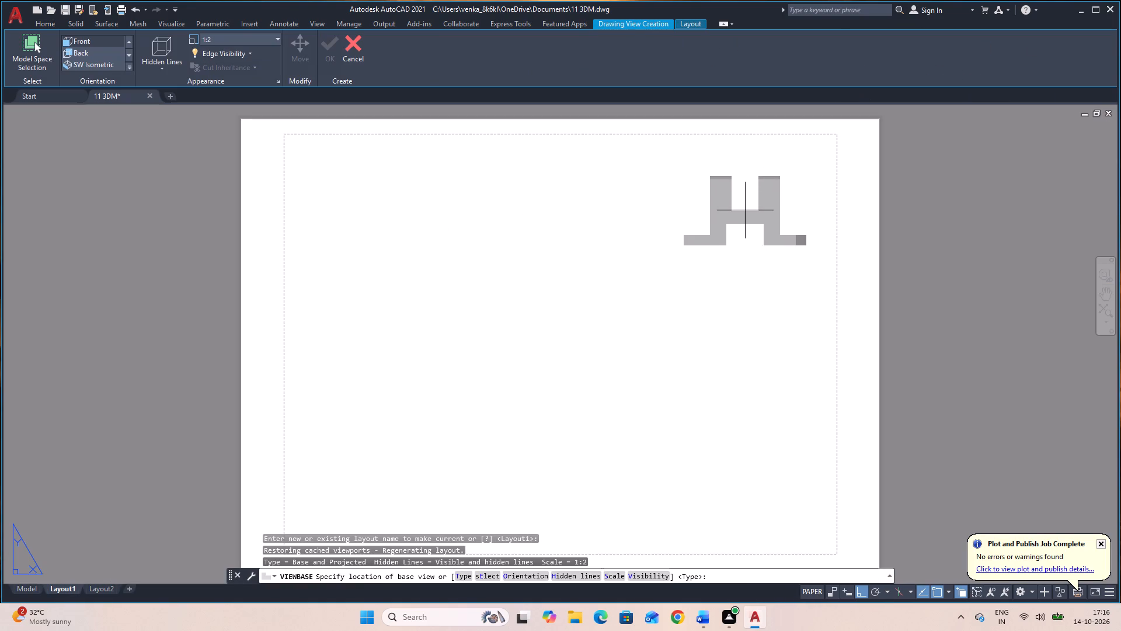
click(742, 239)
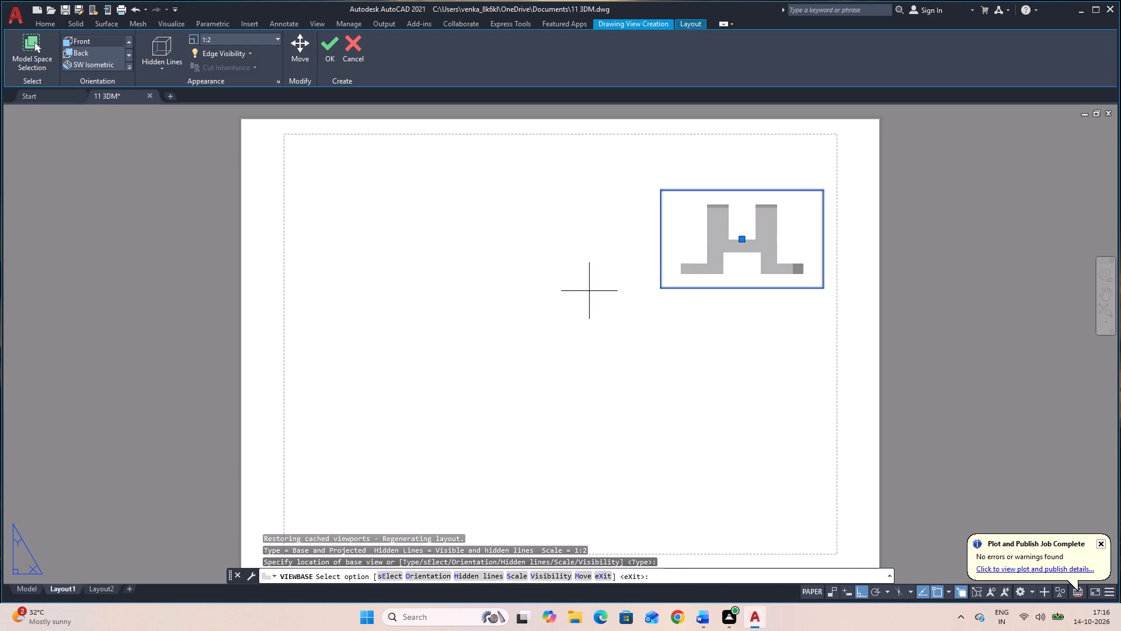
key(Return)
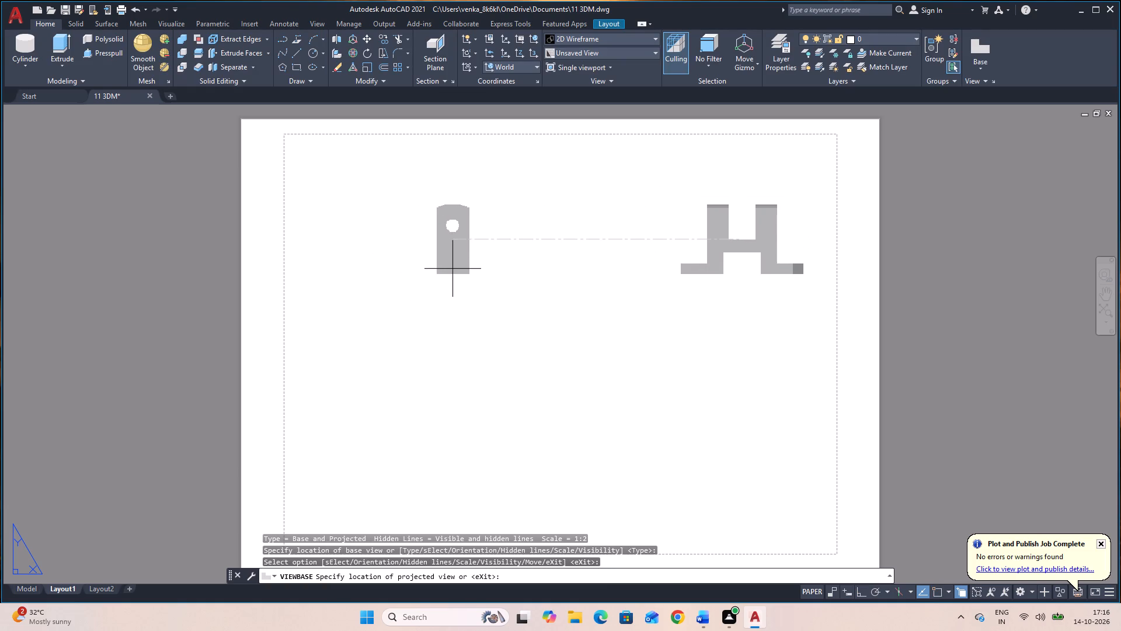
Place three projected views from the base view: side view to its left, isometric at the sheet's lower left, and plan view below it.
click(437, 271)
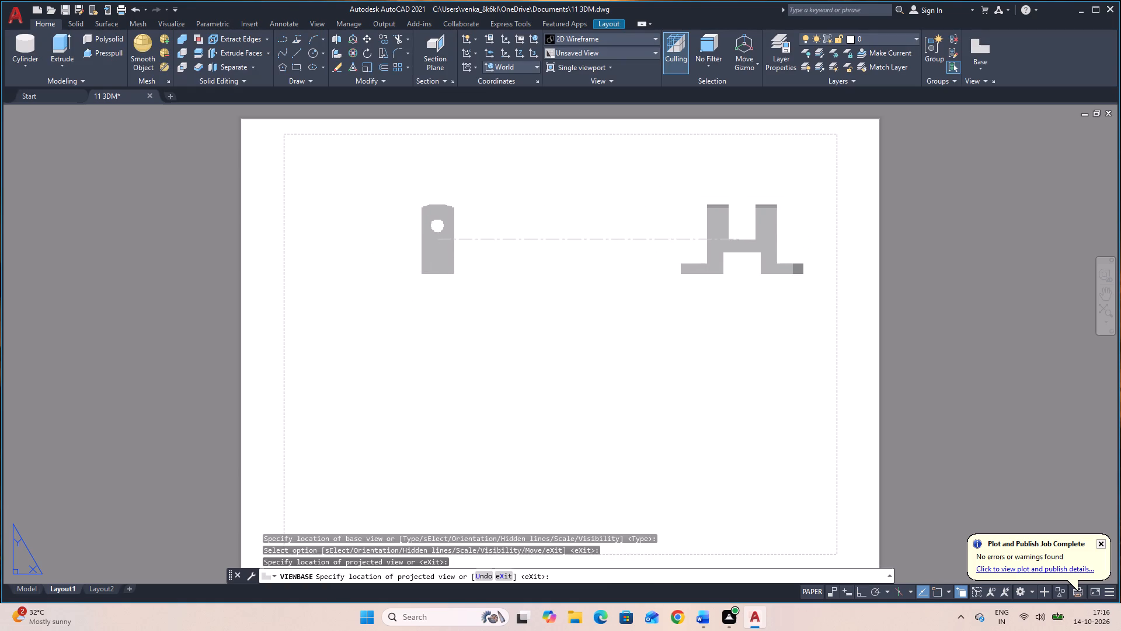
click(448, 432)
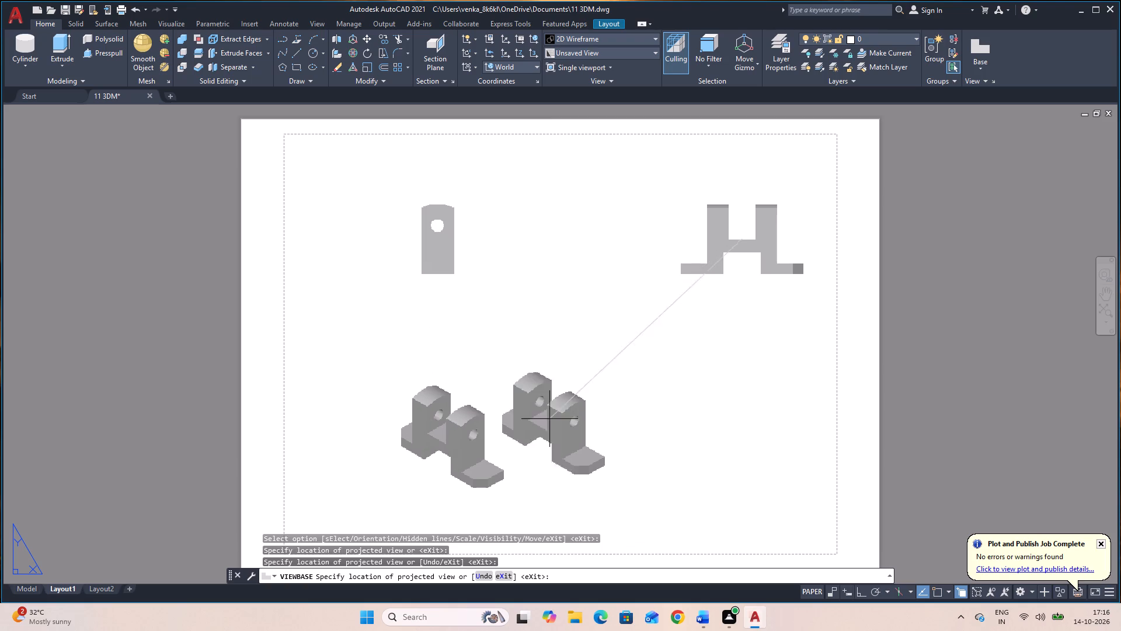
click(734, 451)
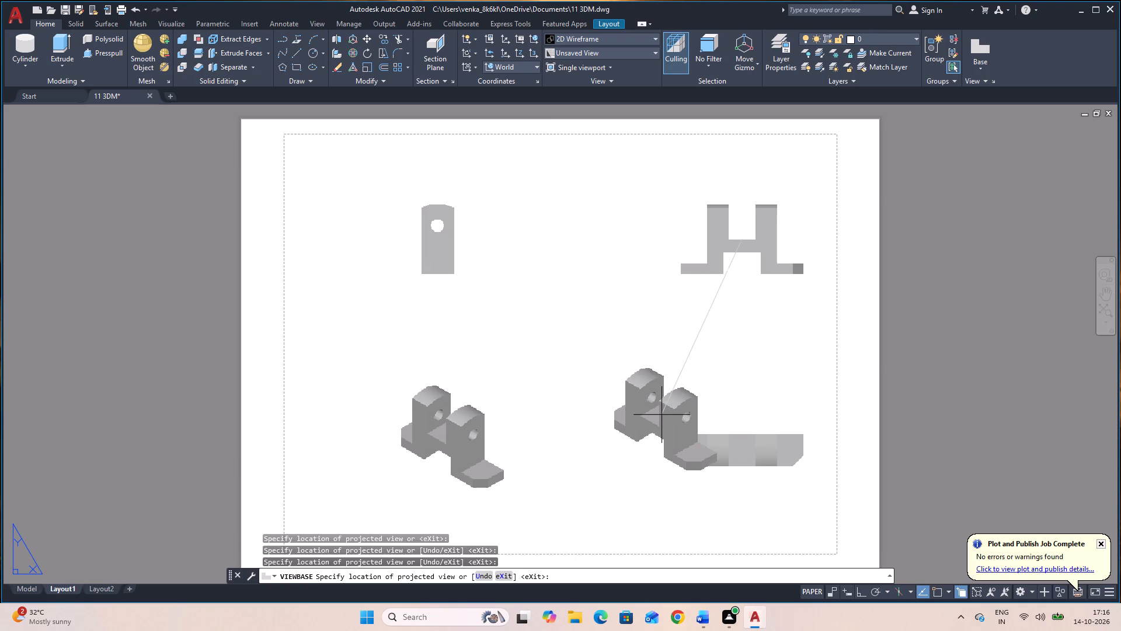
key(Return)
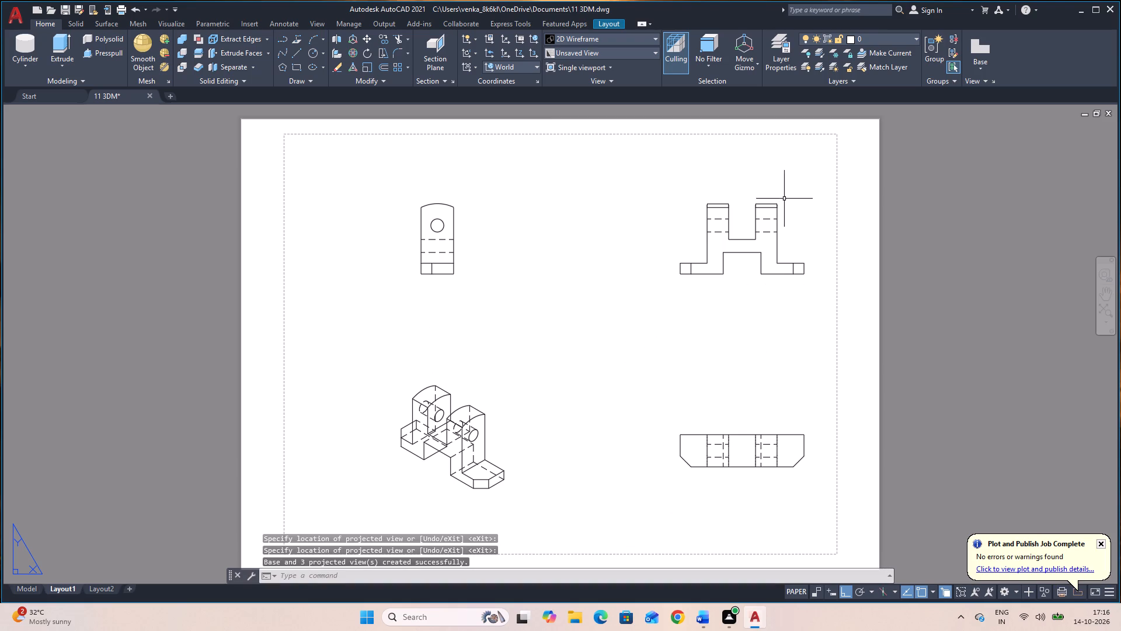
Double the scale of the front base view together with its projected views.
click(765, 229)
click(754, 238)
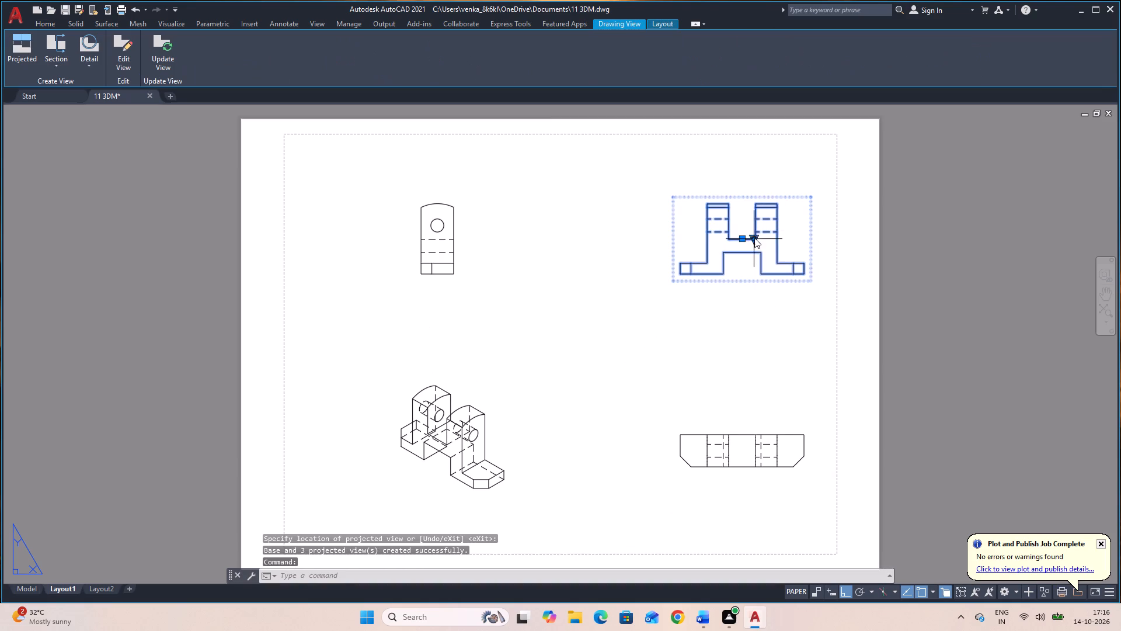
click(772, 254)
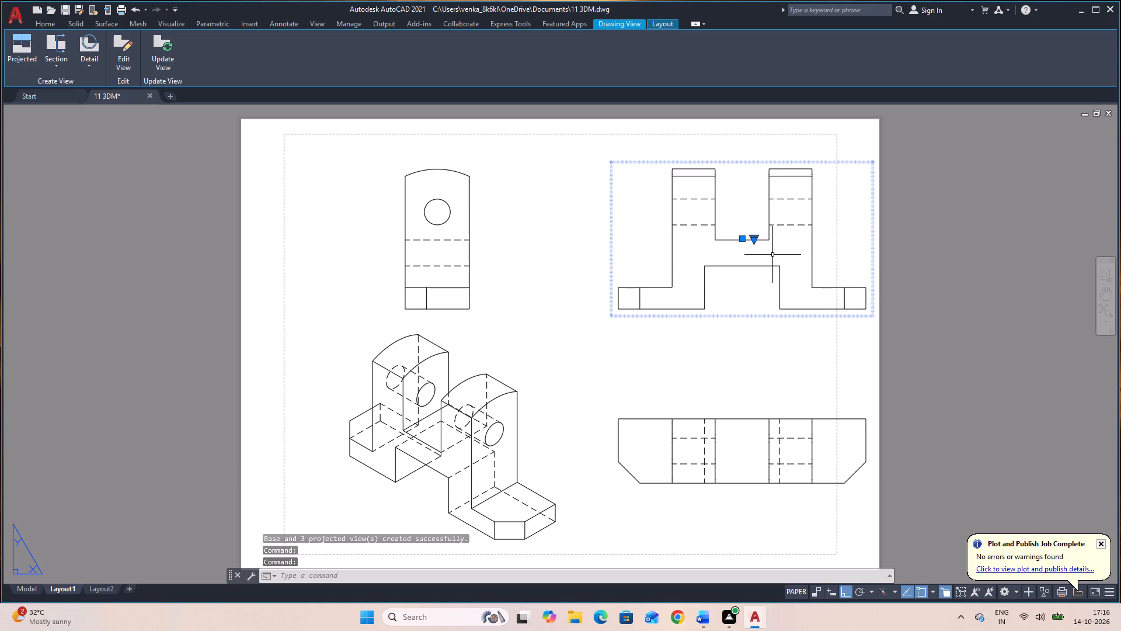
Move the front base view about 23 units left so it and the plan view fit inside the sheet's printable border.
click(743, 242)
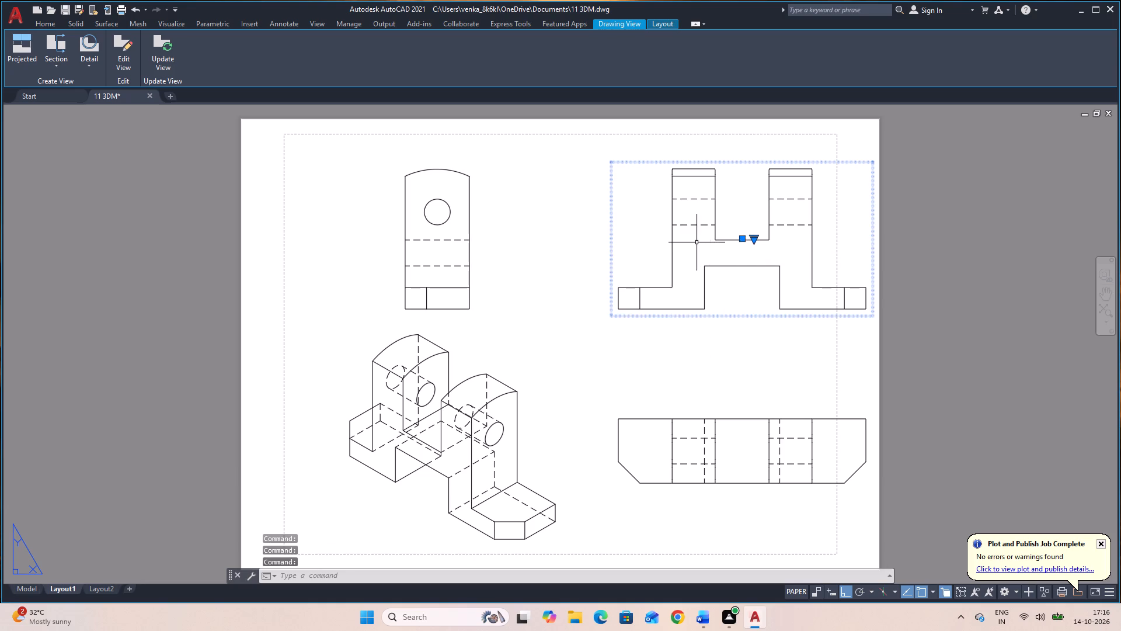
click(743, 240)
click(692, 248)
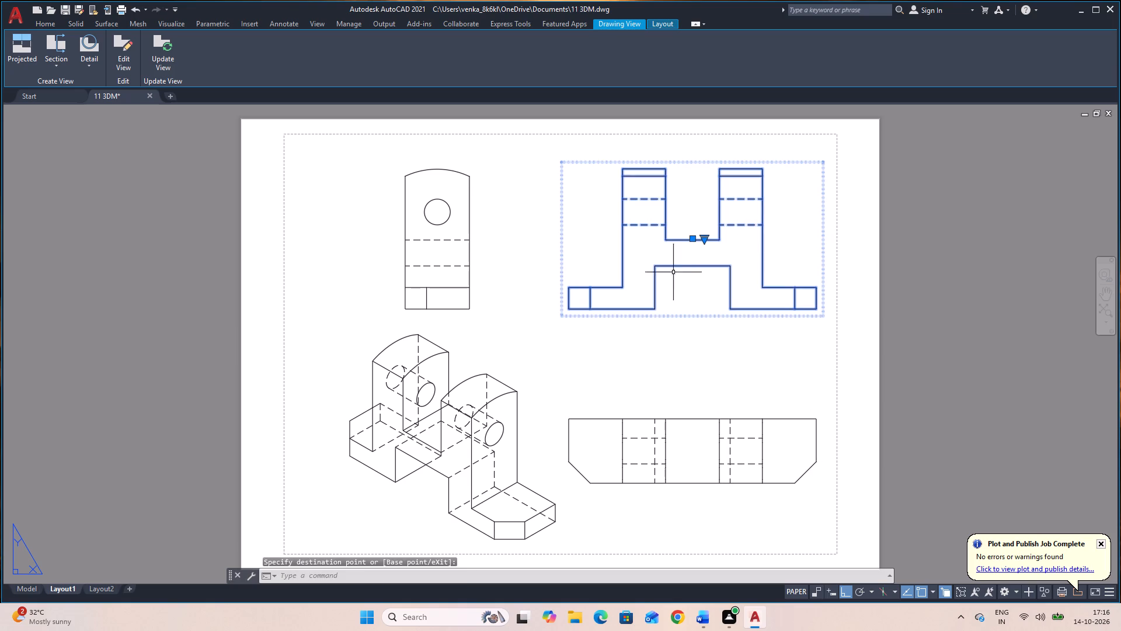
Move the side view about 30 units left, toward the sheet's left printable border.
click(450, 272)
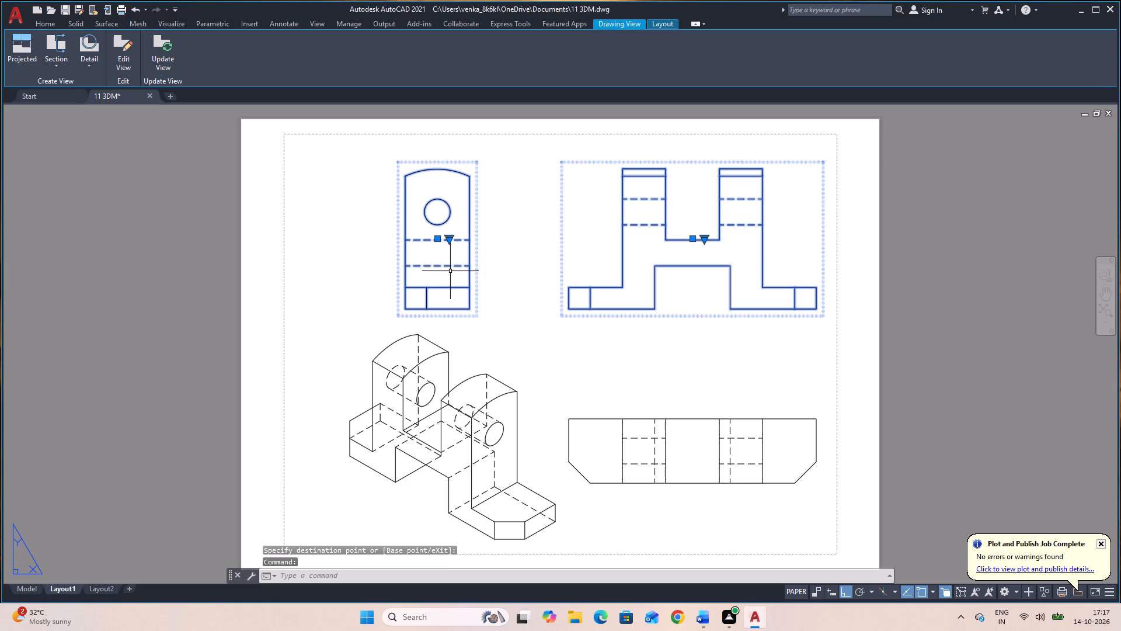
click(439, 238)
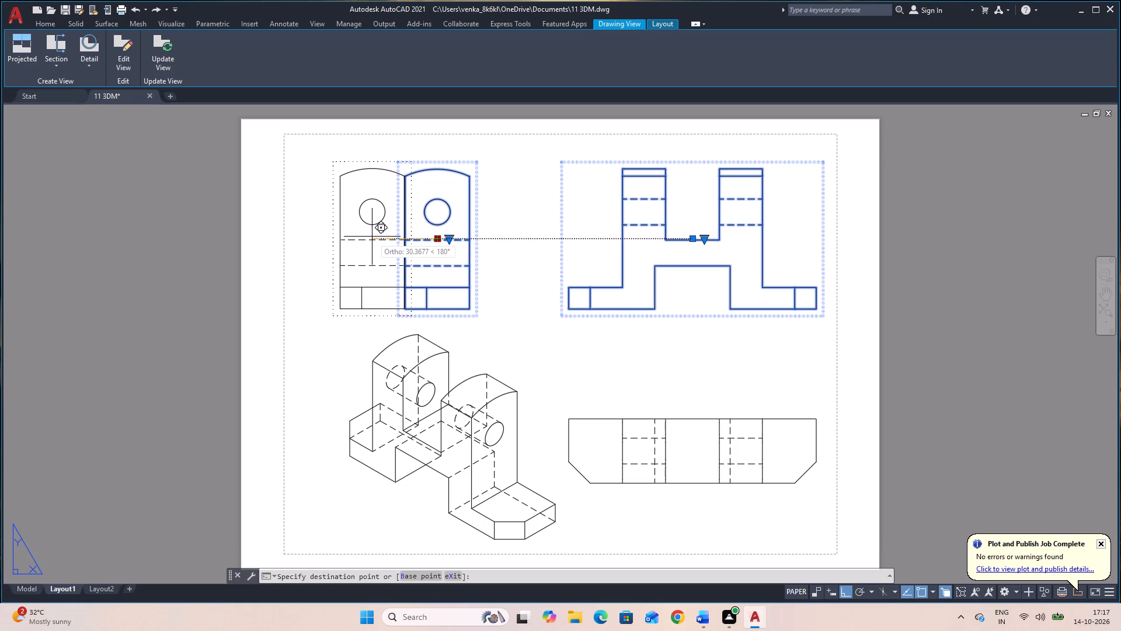
click(372, 237)
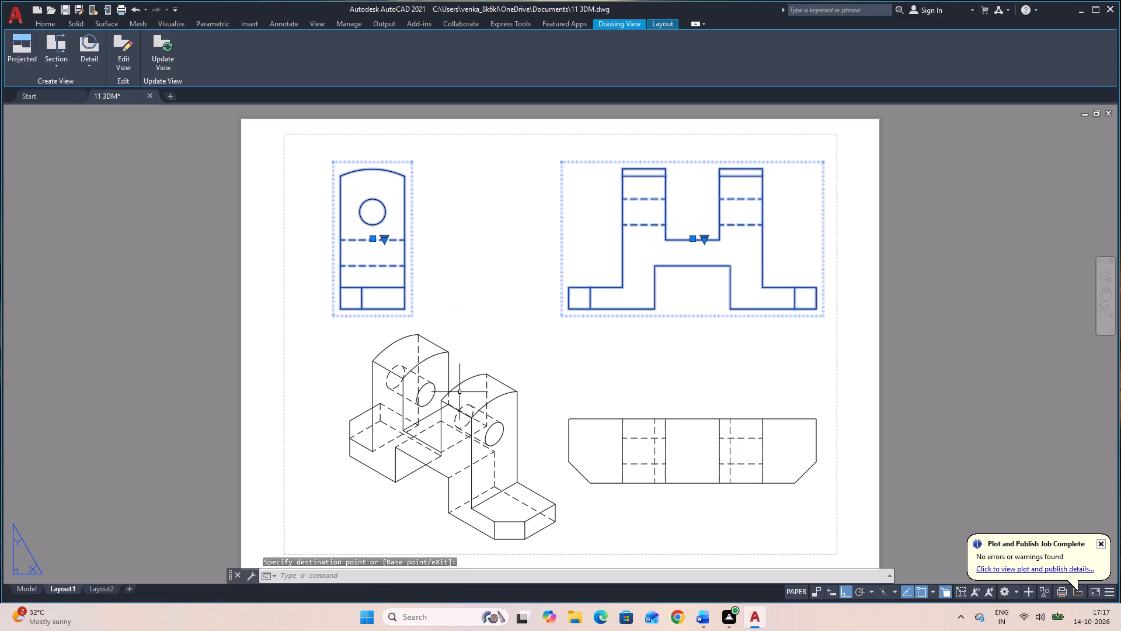
Move the isometric view left within the sheet's lower-left area, clear of the plan view, and clear the selection.
click(459, 392)
click(450, 439)
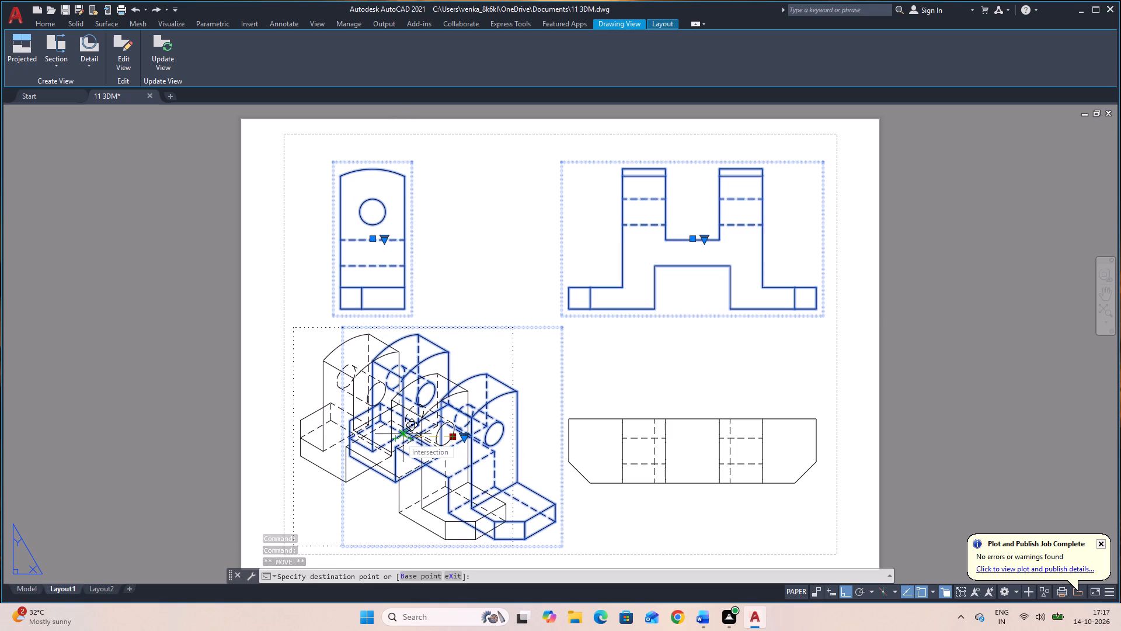
click(400, 437)
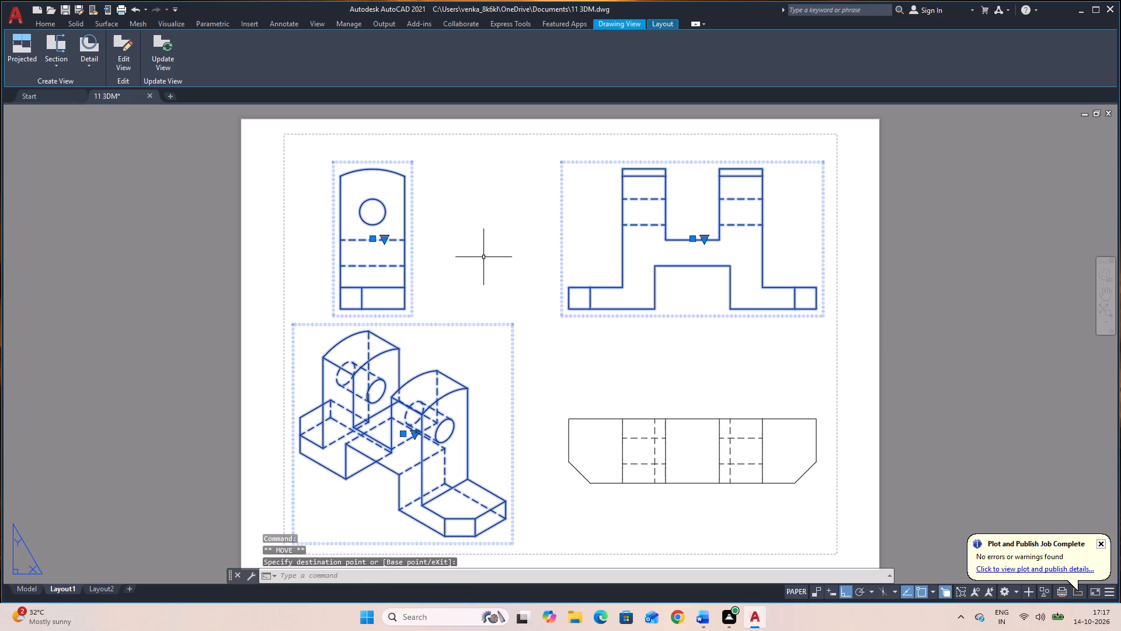
key(Escape)
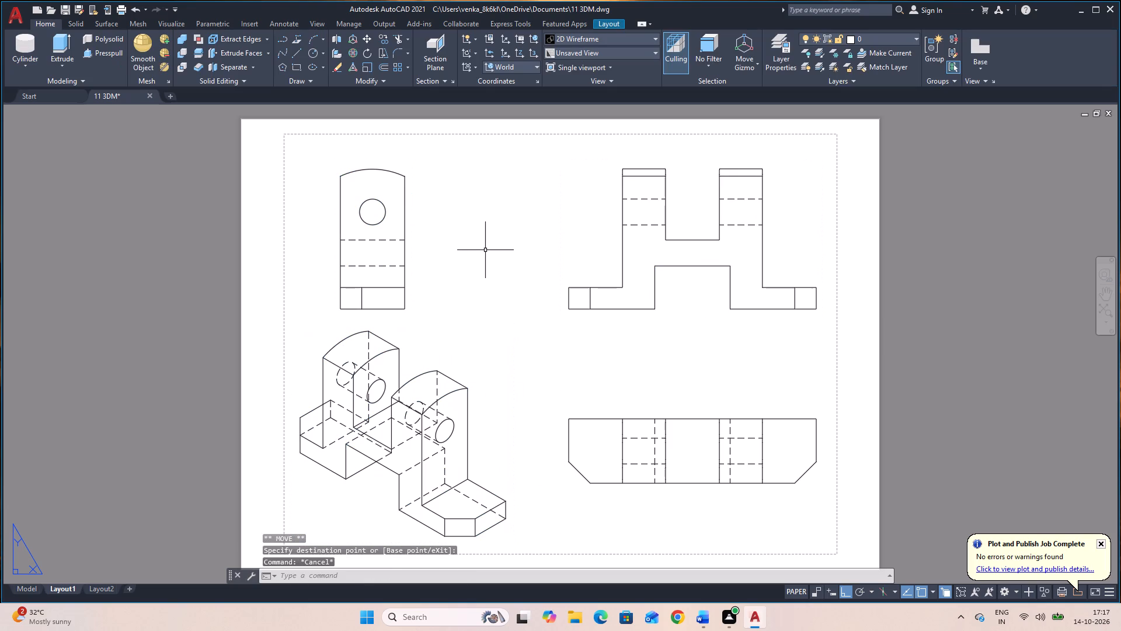
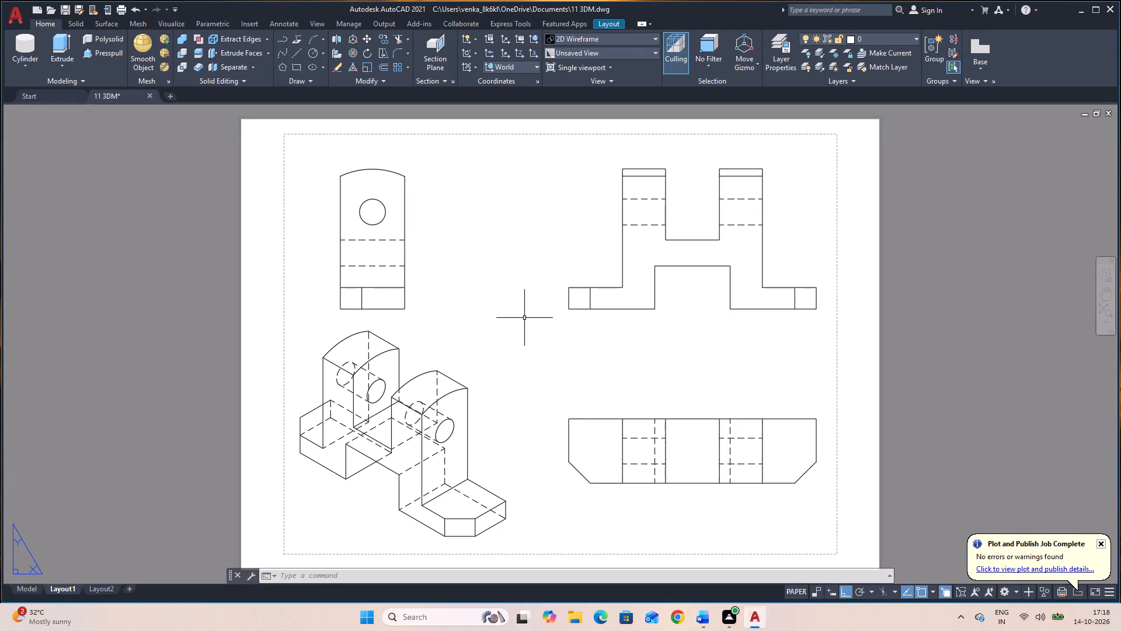
Add an aligned dimension below the front view's right foot, from the slot edge to the corner-cut line.
text(DAL)
key(space)
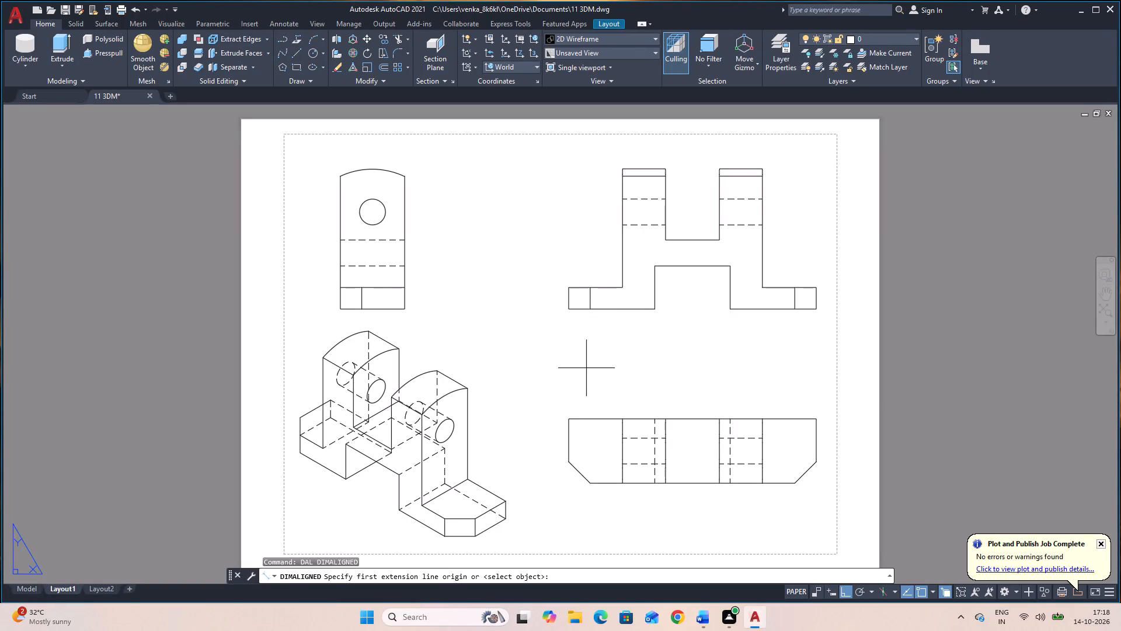
click(732, 308)
click(793, 308)
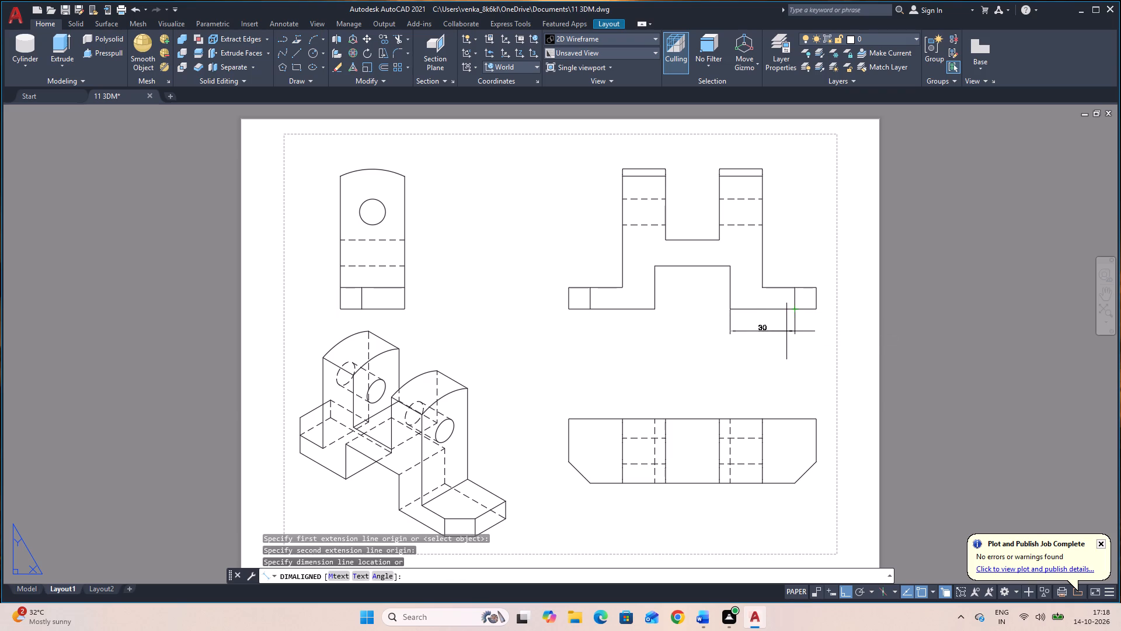
click(786, 331)
Change the isometric view's display to shaded with visible lines and exit view editing.
double_click(420, 471)
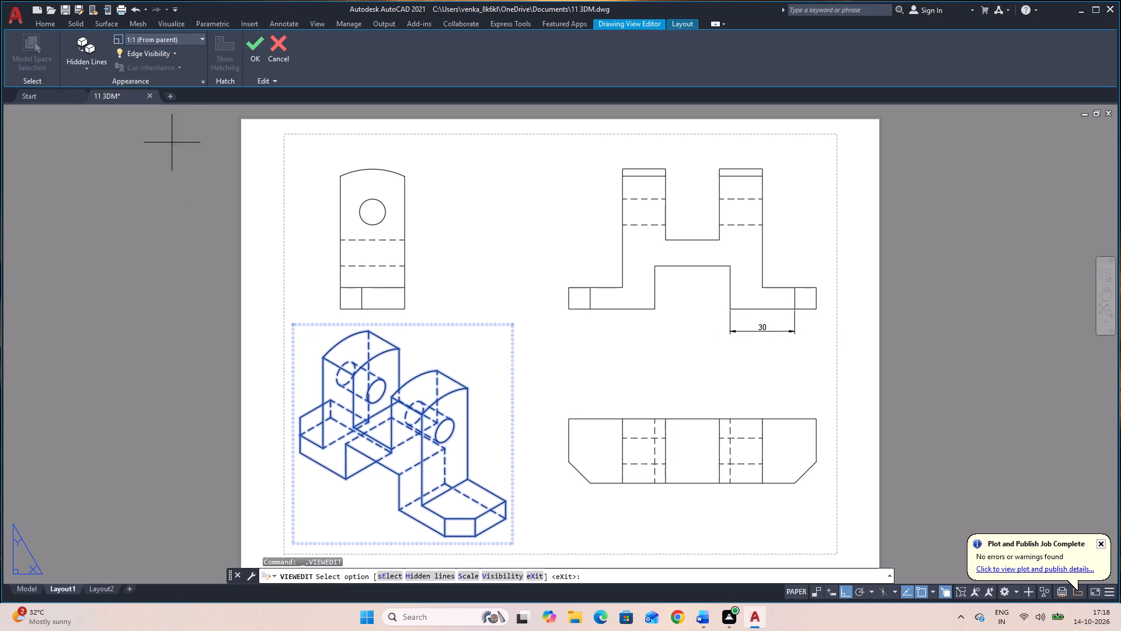
click(100, 57)
click(126, 148)
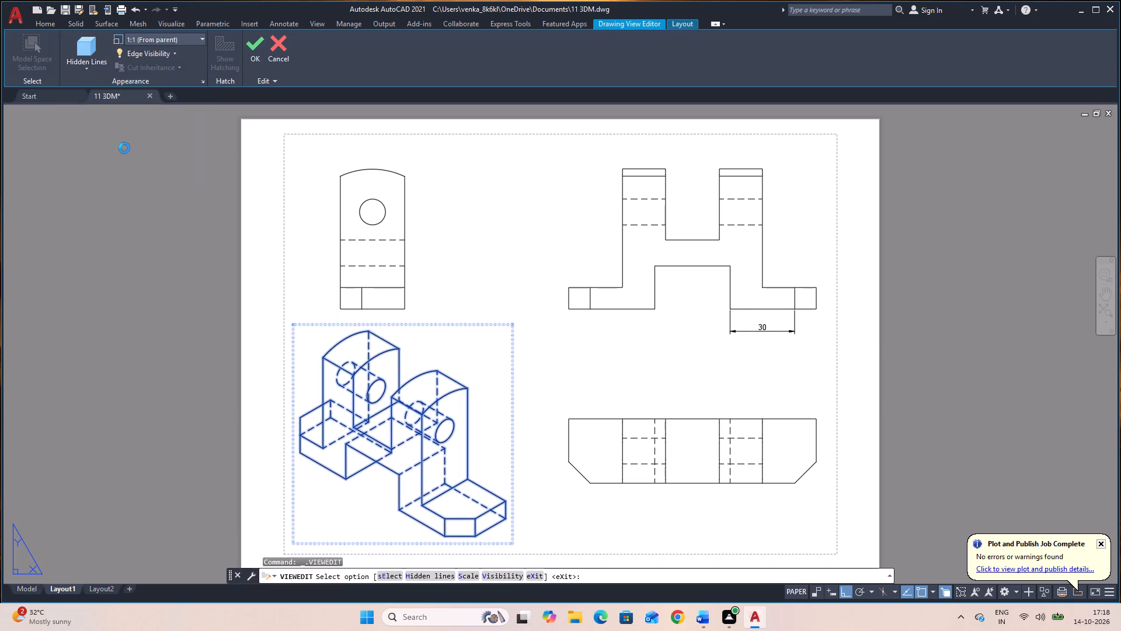
key(Escape)
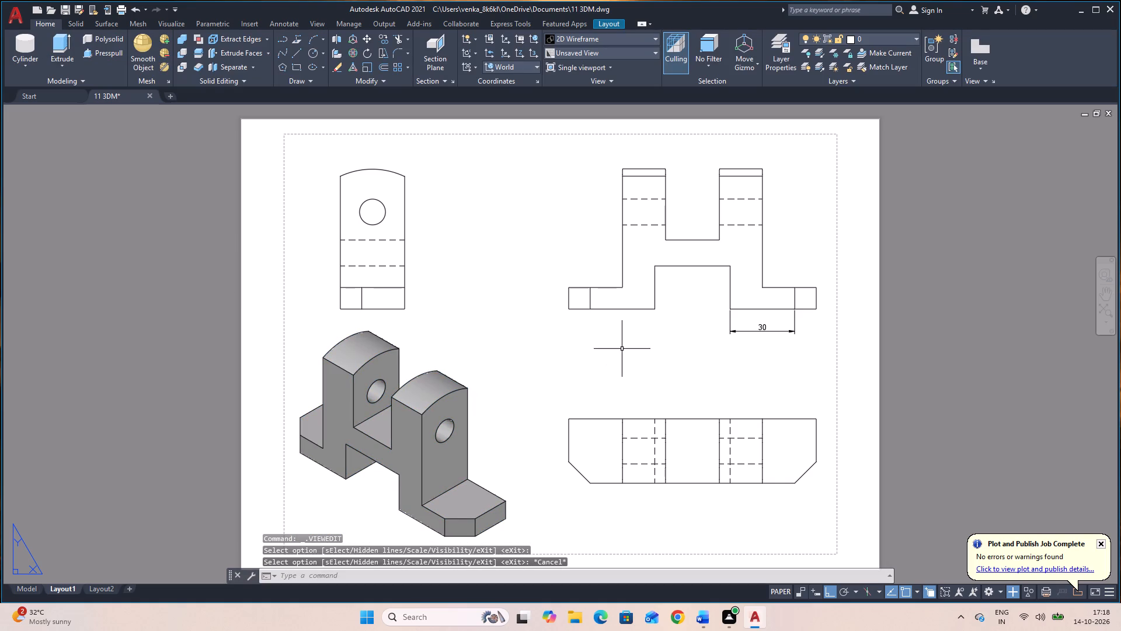
Dimension the width of the front view's bottom slot, in line with the right foot's dimension.
text(DAL)
key(space)
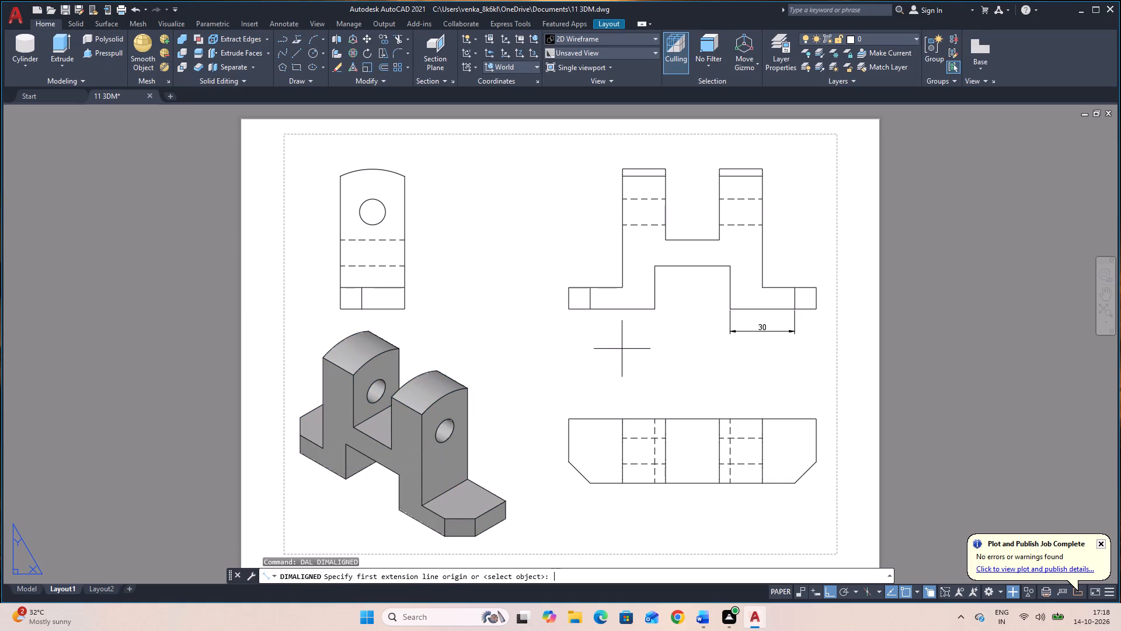
click(730, 310)
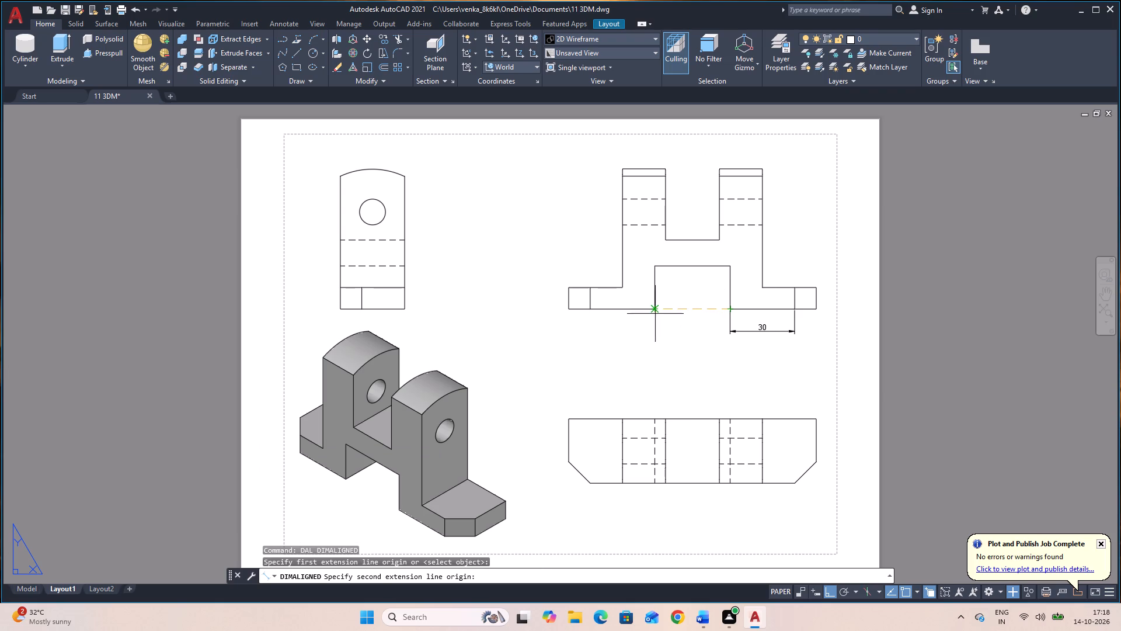
click(655, 308)
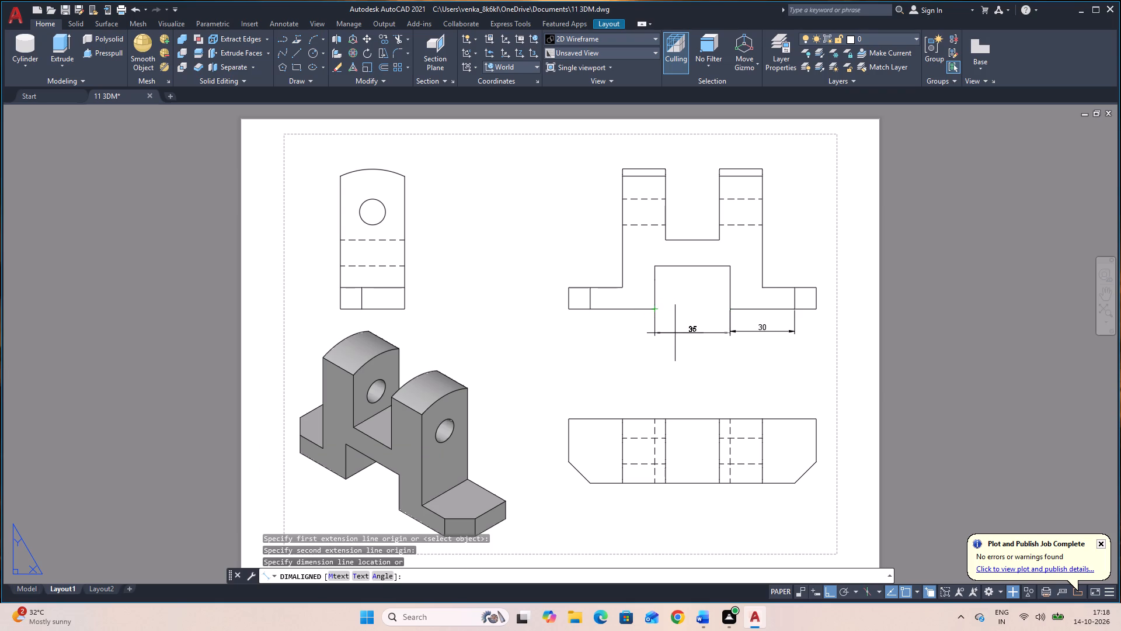
click(676, 331)
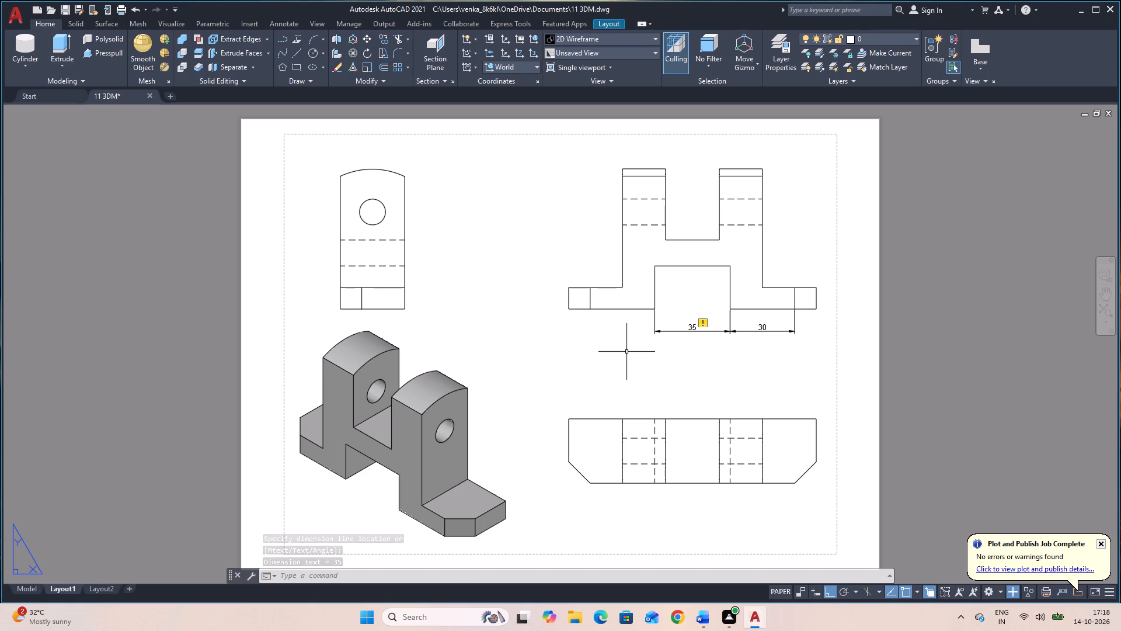
Dimension the two bottom-edge segments of the front view's left foot, on either side of the corner-cut line, continuing the lower dimension row.
key(space)
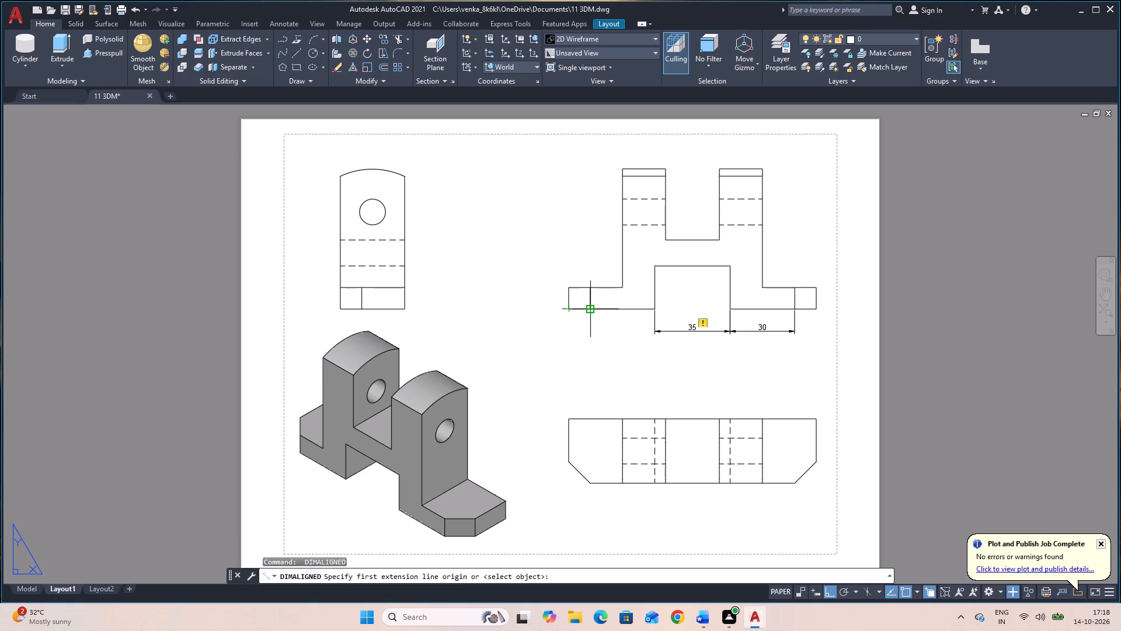
click(587, 307)
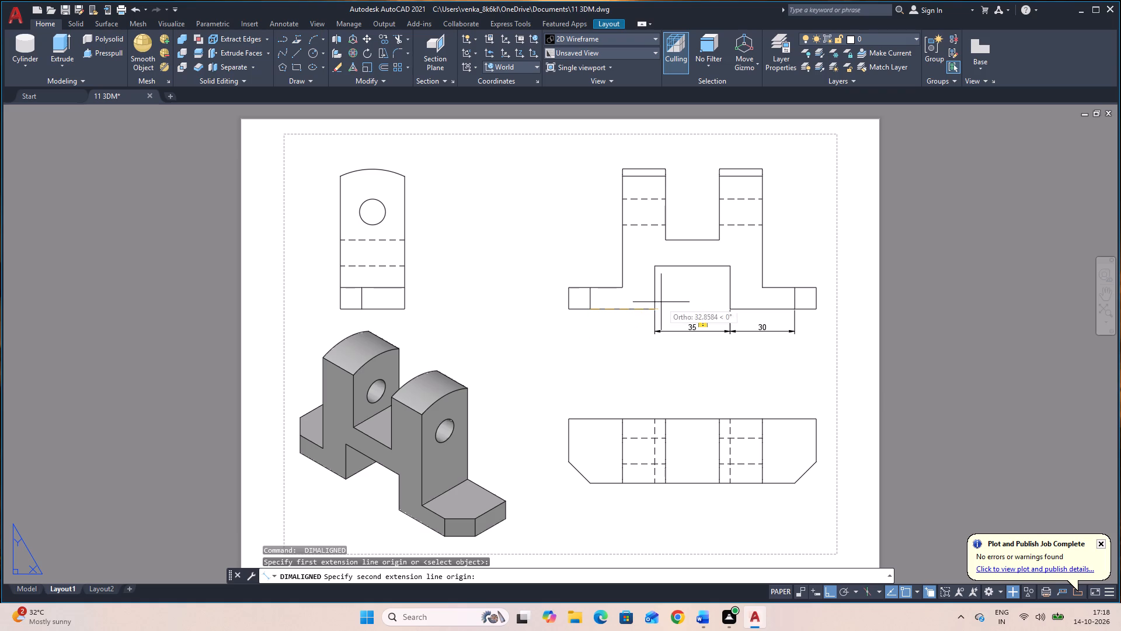
click(652, 306)
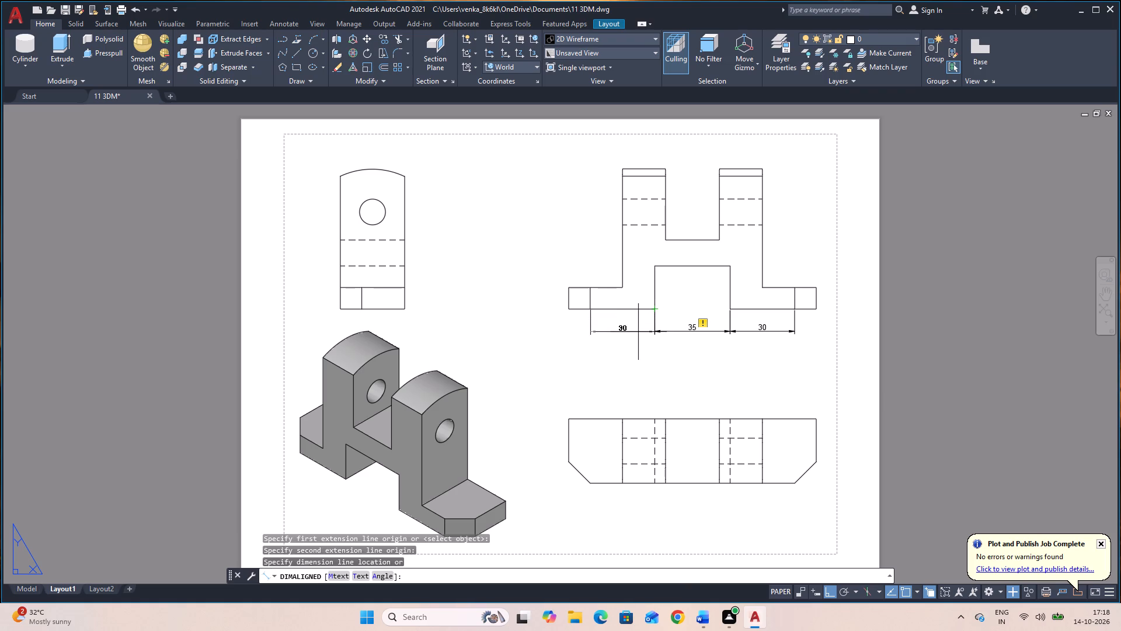
click(638, 332)
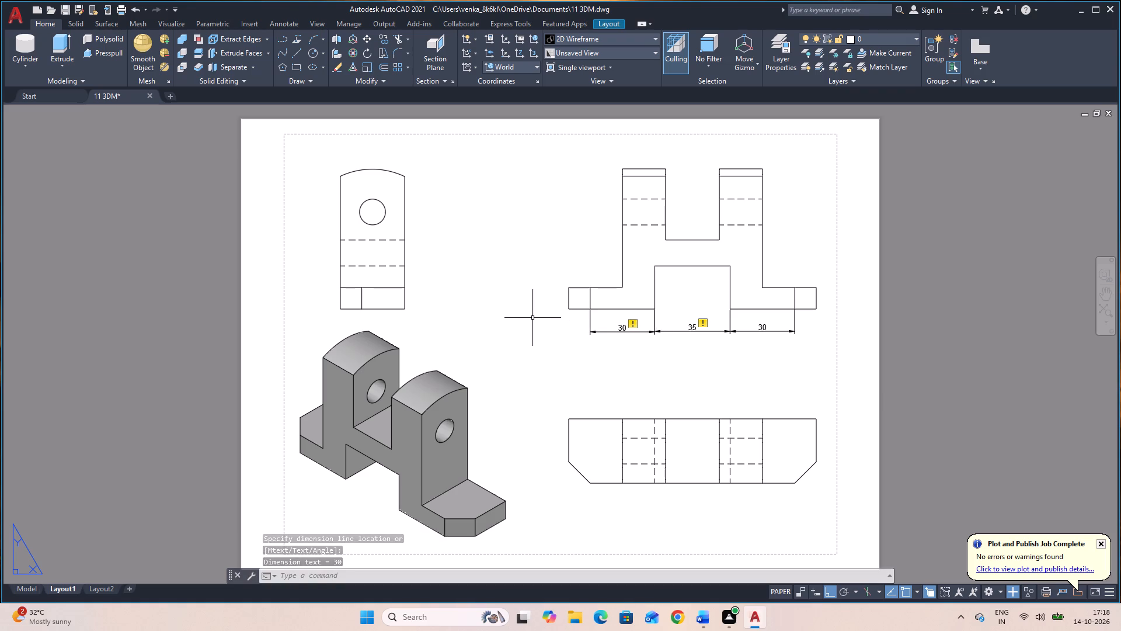
key(space)
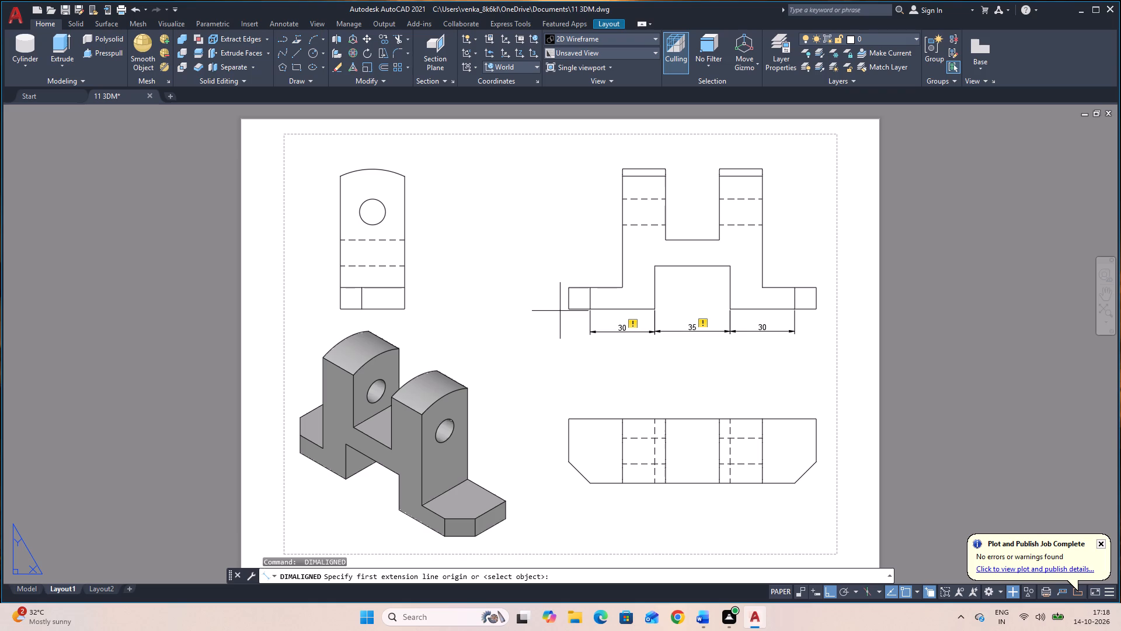
click(572, 310)
click(590, 311)
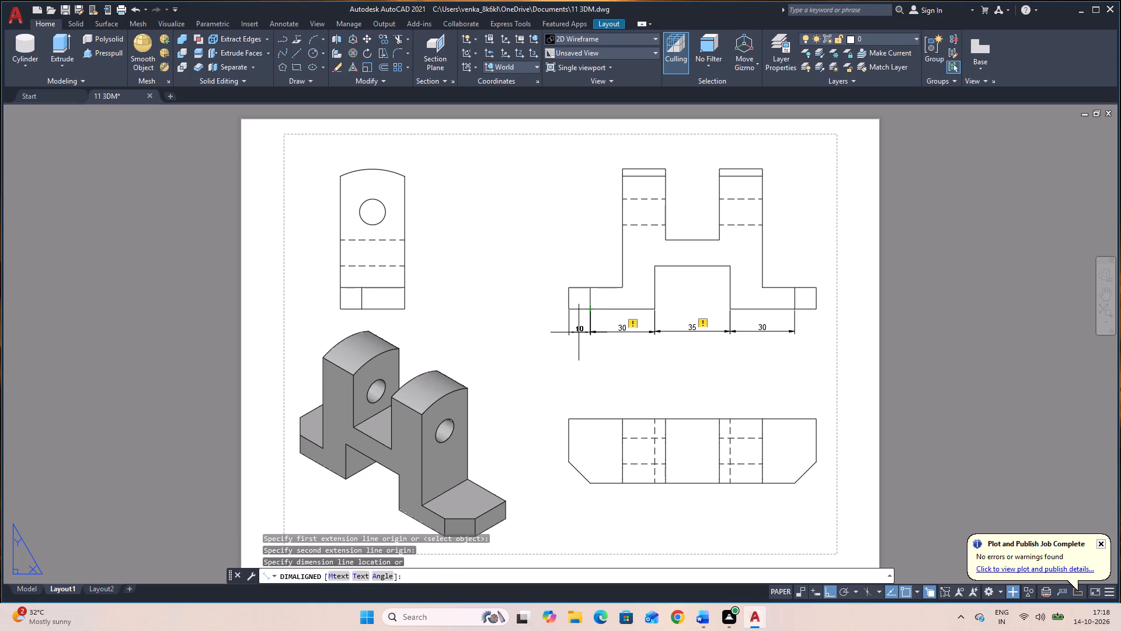
click(579, 332)
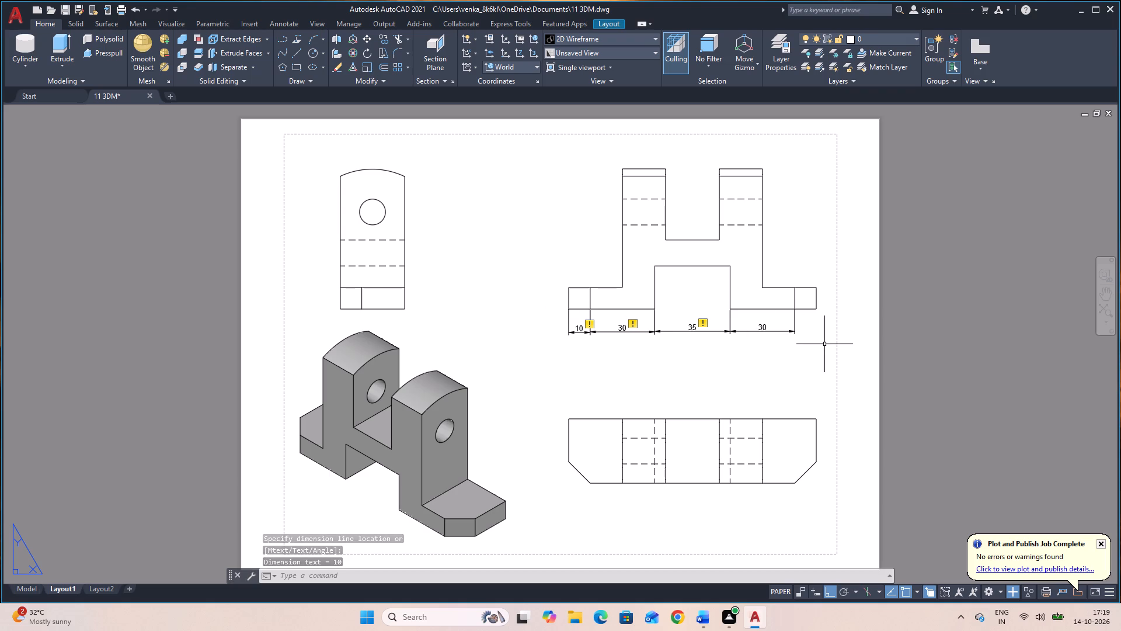
Dimension the thickness of the front view's right foot with a vertical dimension just outside its end.
key(space)
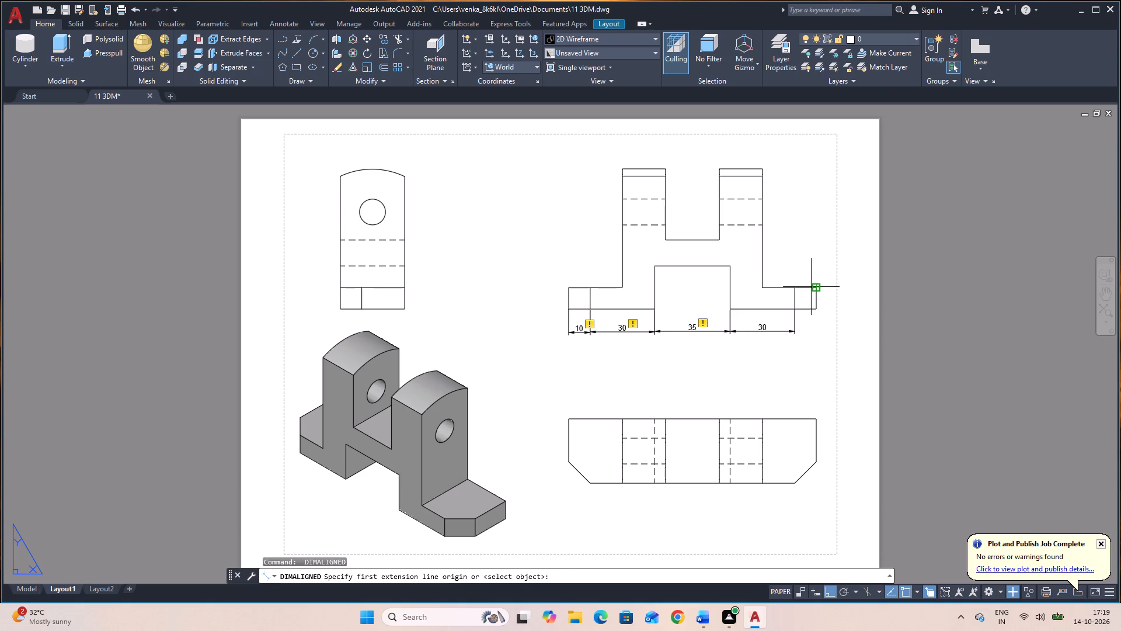
click(814, 287)
click(817, 306)
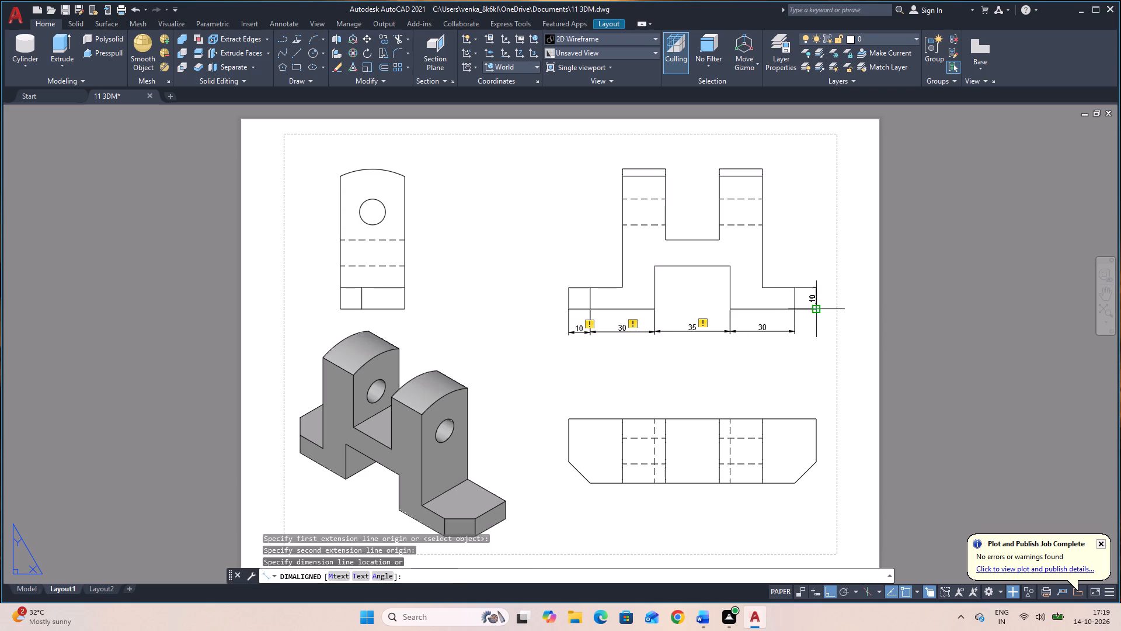
click(829, 313)
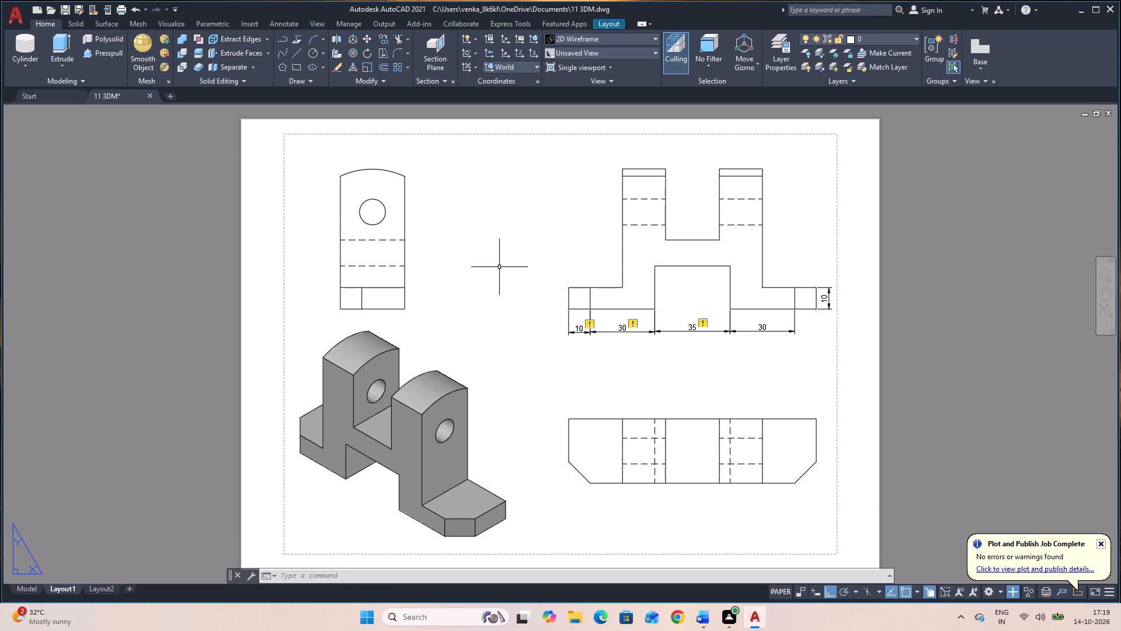
Dimension the widths of the right and left uprights above the front view.
key(space)
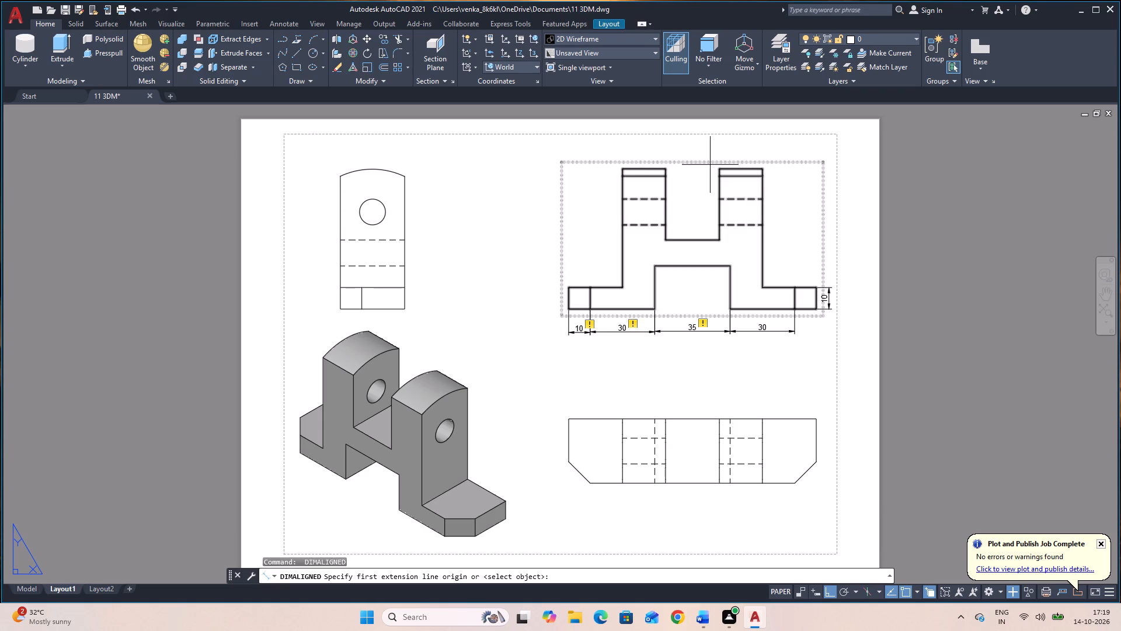
click(717, 168)
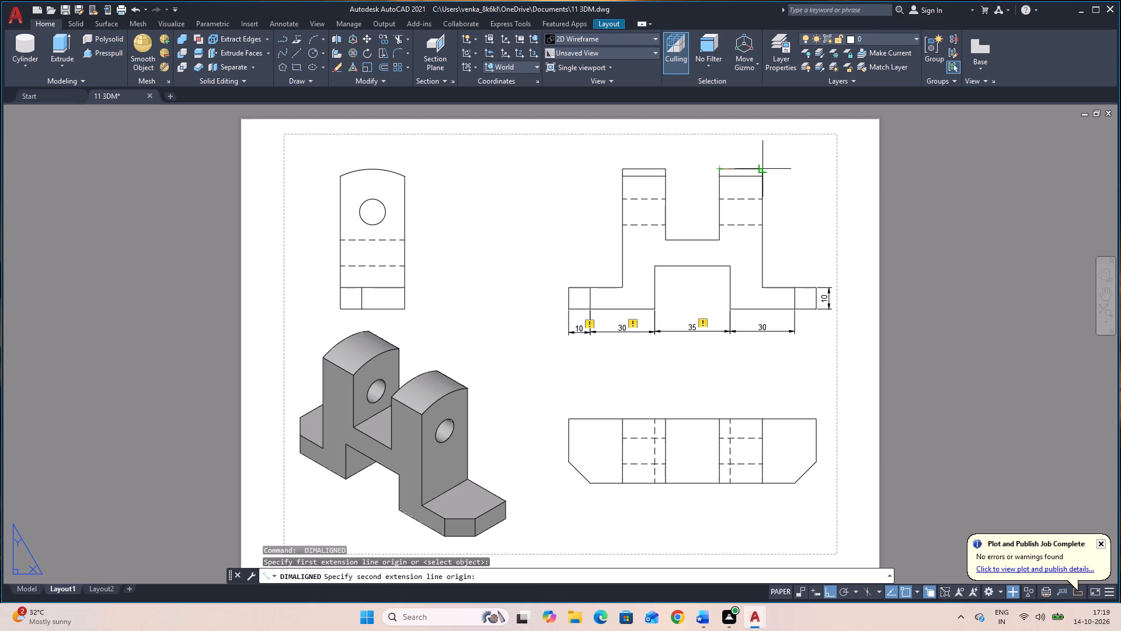
click(761, 171)
click(753, 158)
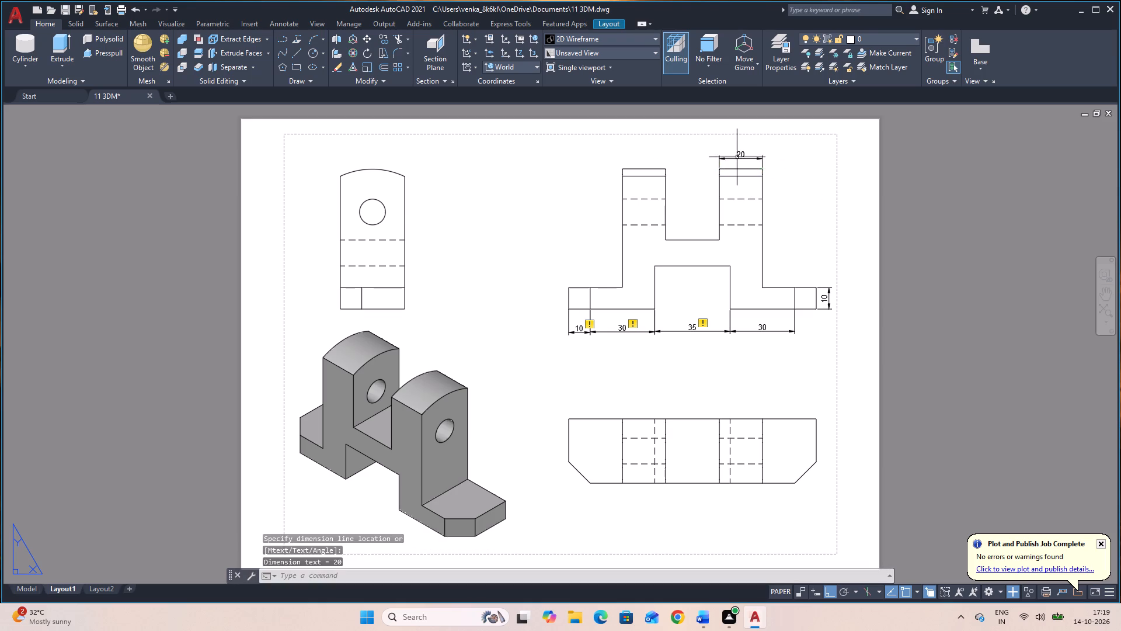
key(space)
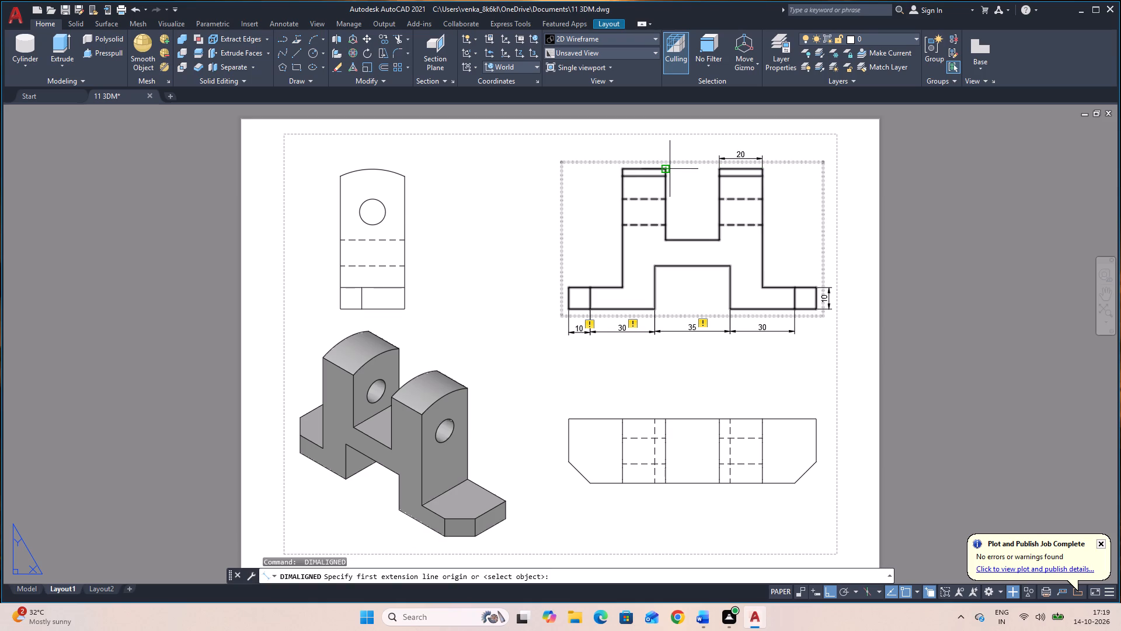
click(669, 169)
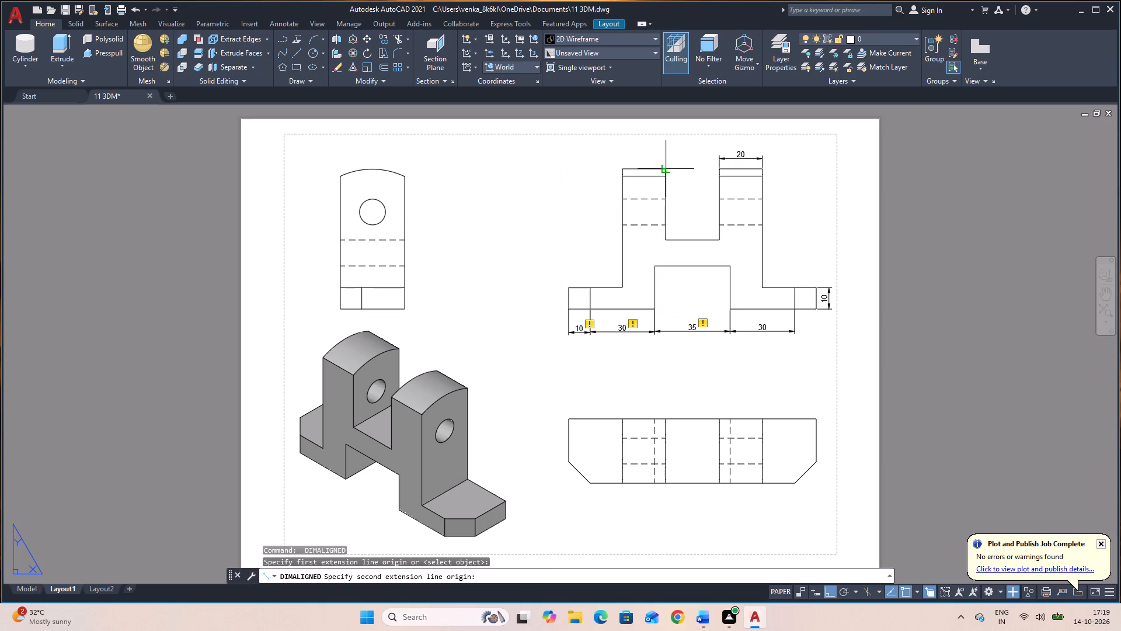
click(626, 171)
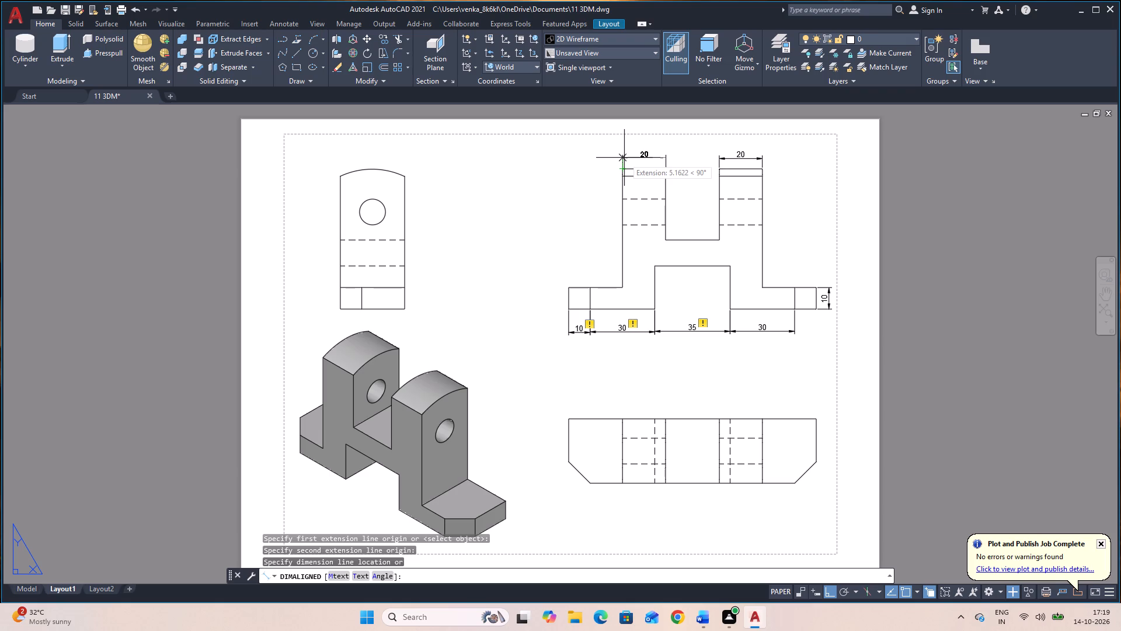
click(625, 160)
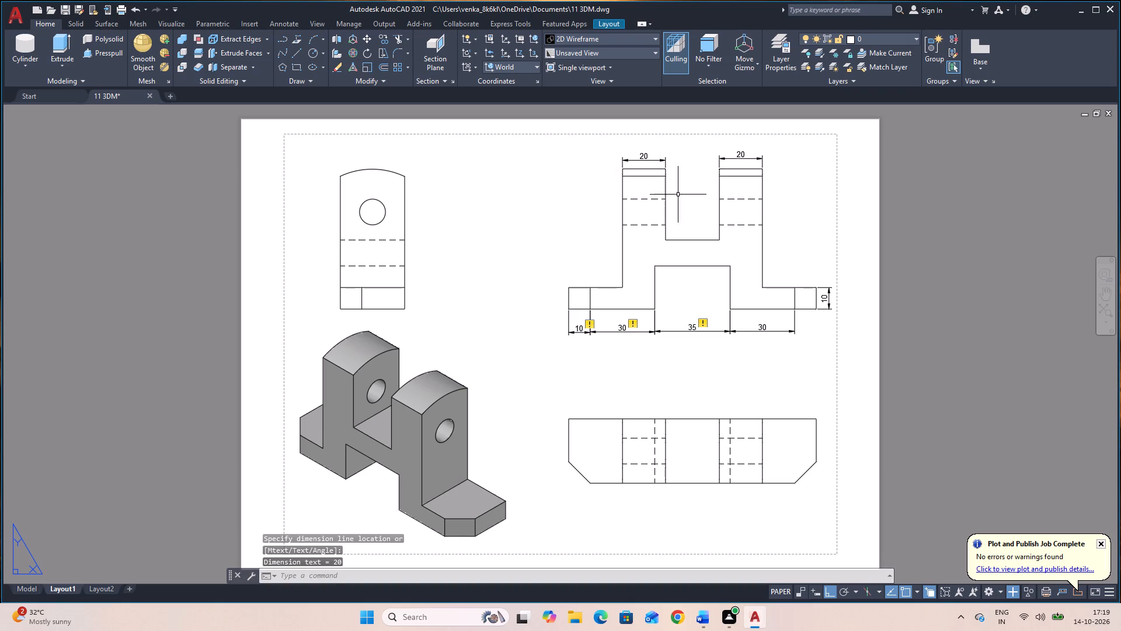
Dimension the gap between the two uprights of the front view, in line with the upright width dimensions.
key(space)
click(665, 210)
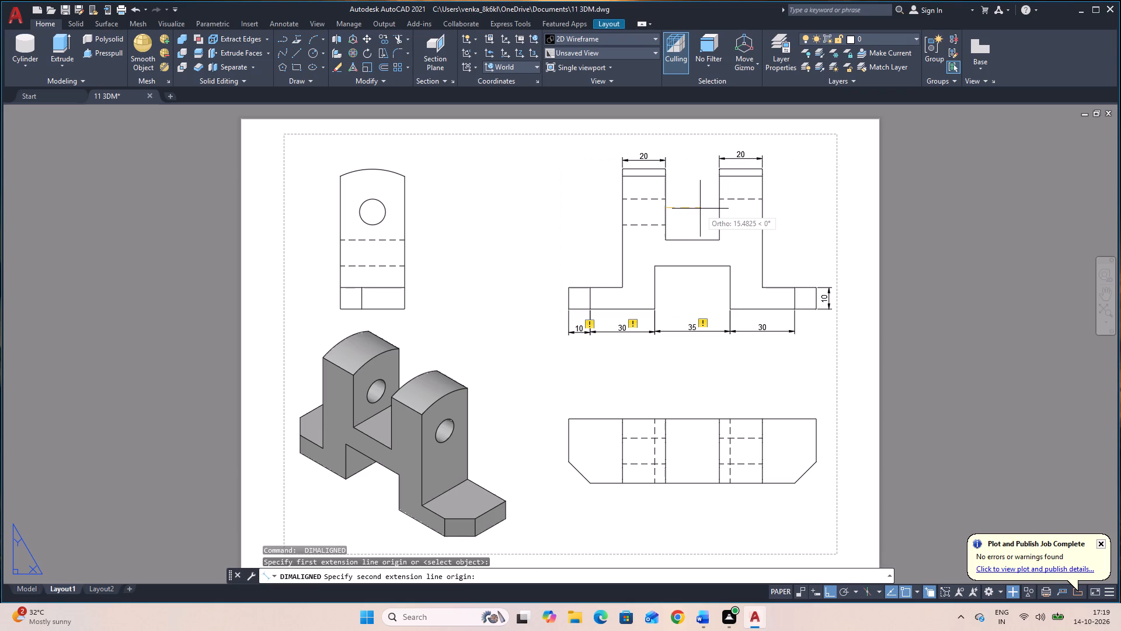
click(721, 210)
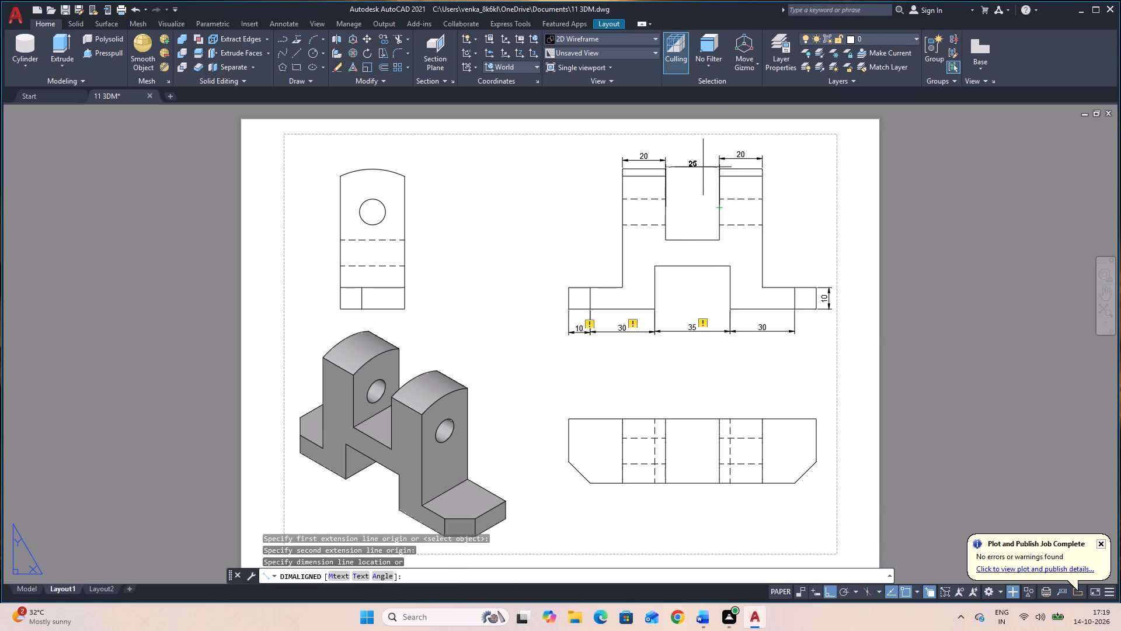
click(701, 161)
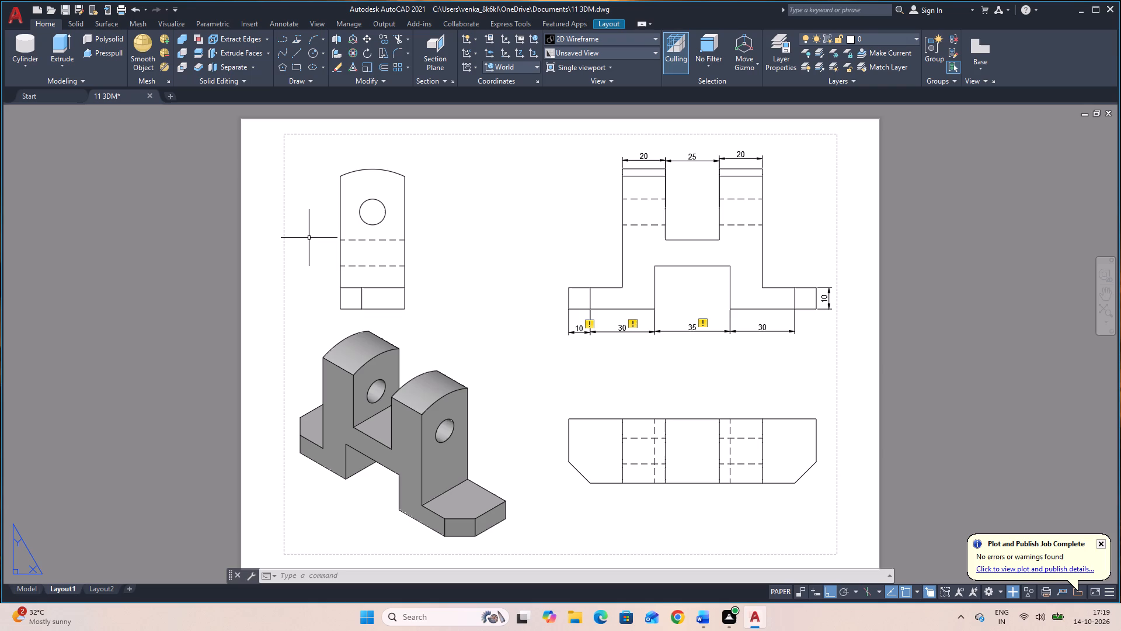
Add a radius dimension to the side view's top arc, placed vertically inside the outline above the hole.
text(DRA)
key(space)
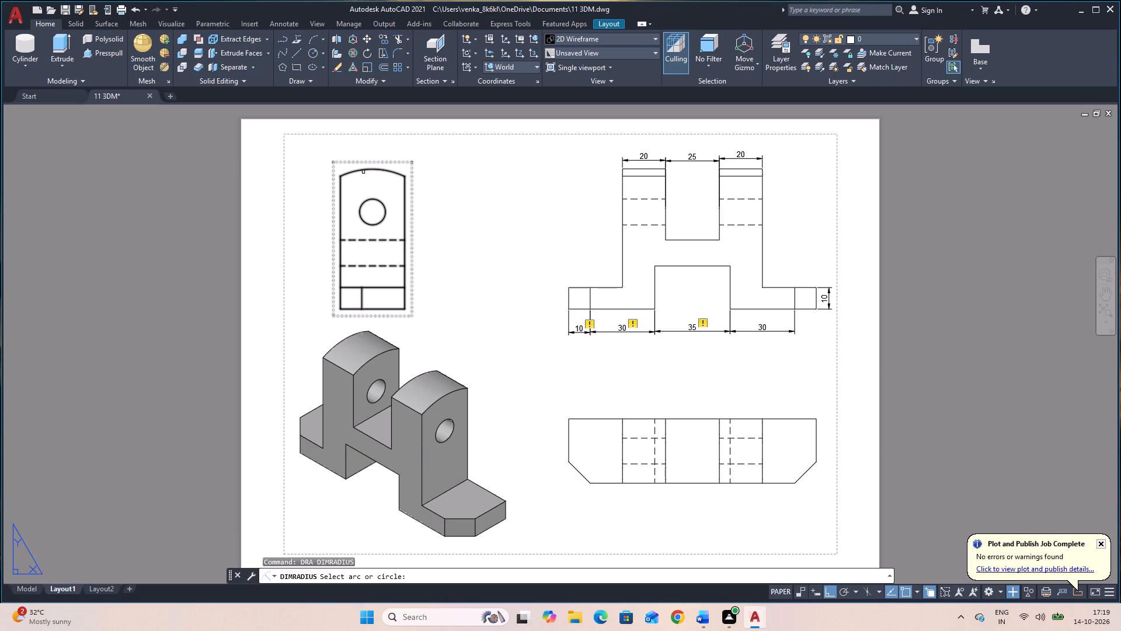
click(366, 169)
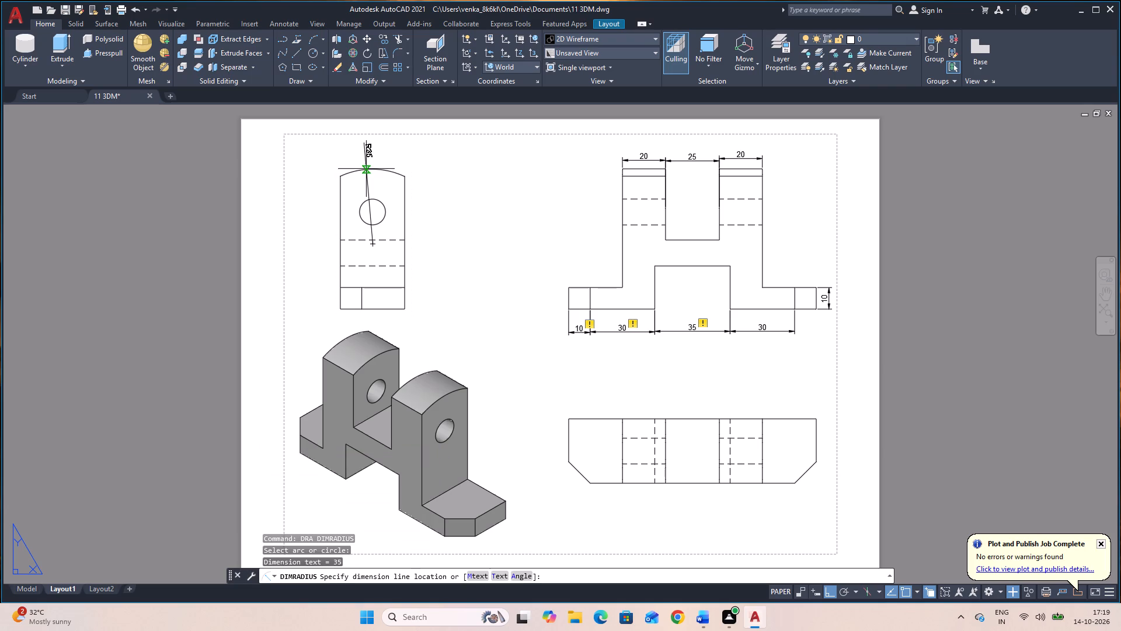
click(375, 171)
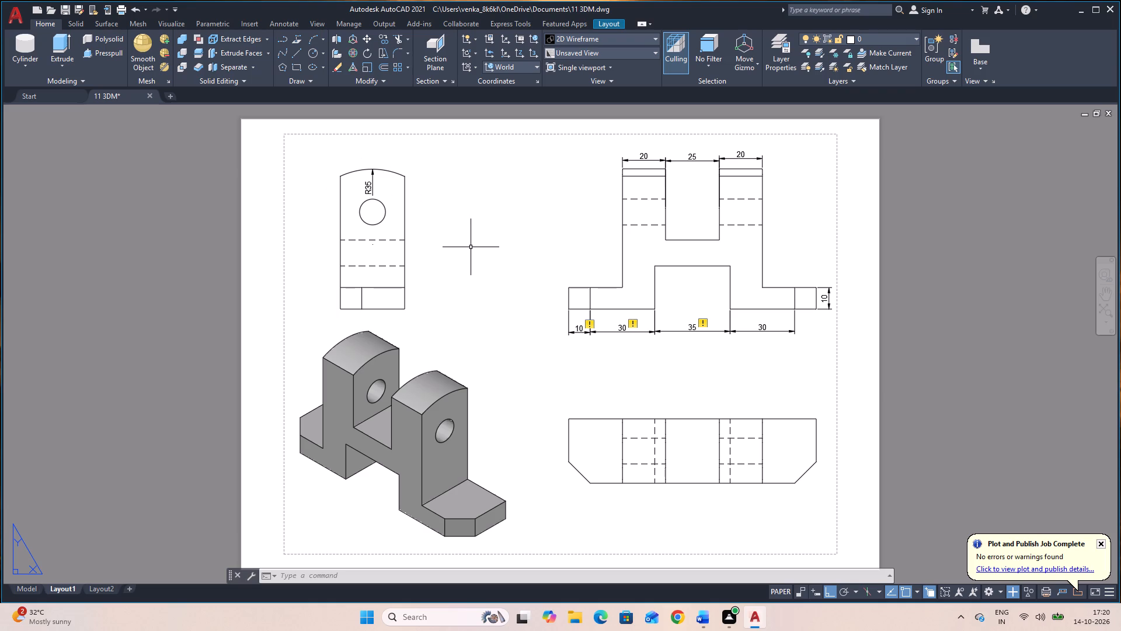
key(space)
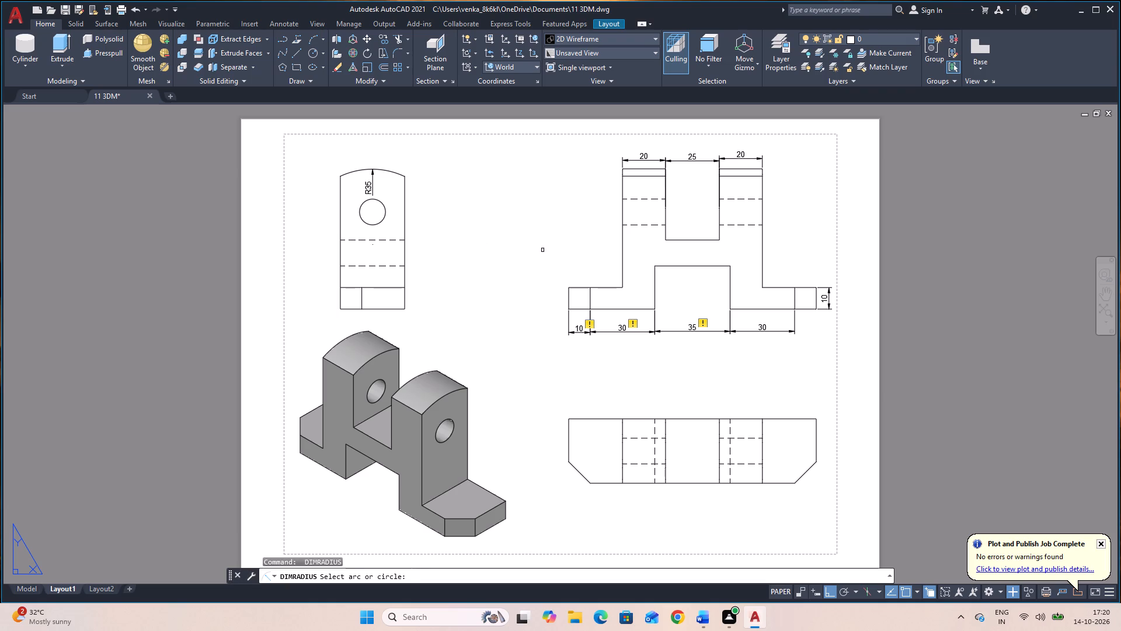
key(space)
Dimension the vertical thickness between the upper and lower slots of the front view with an aligned dimension placed at mid-slot.
text(DA)
text(L)
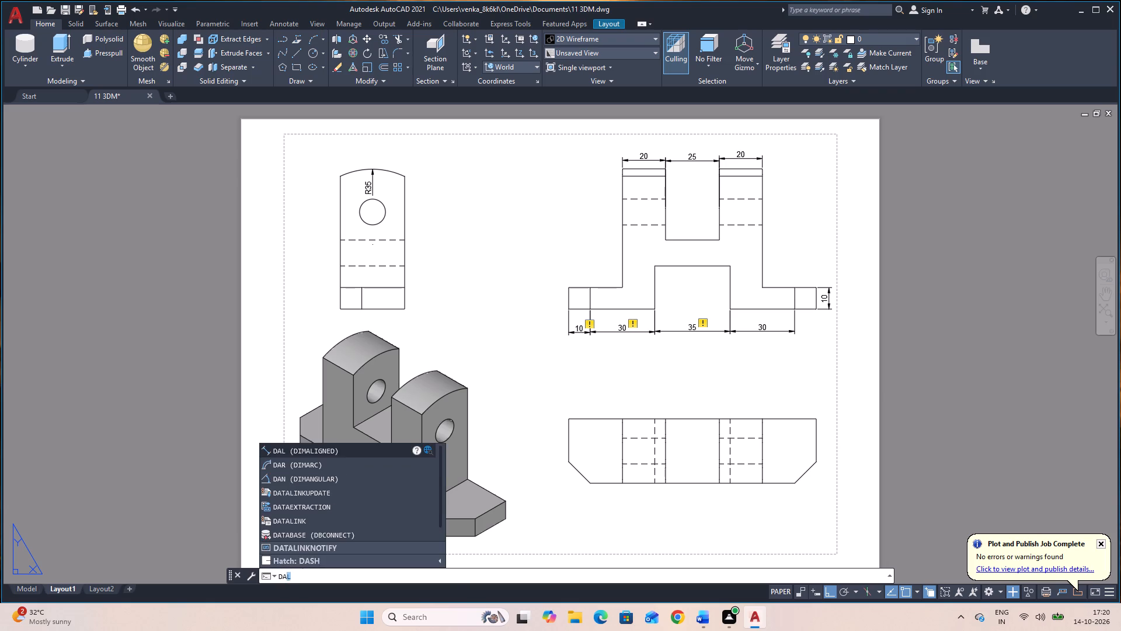
key(space)
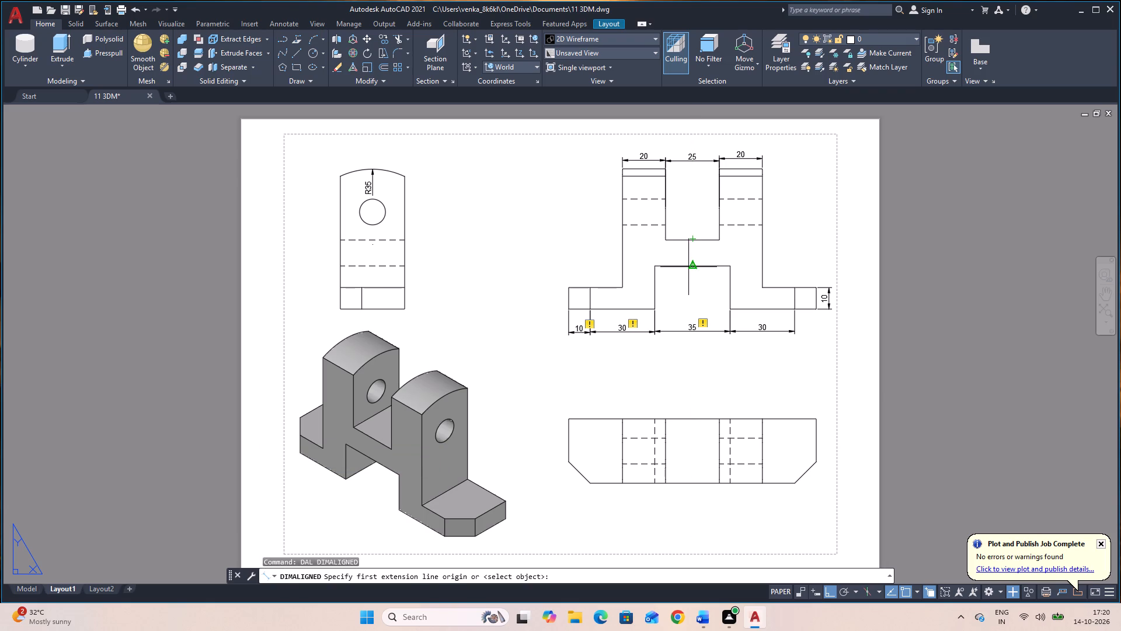
click(692, 266)
click(694, 240)
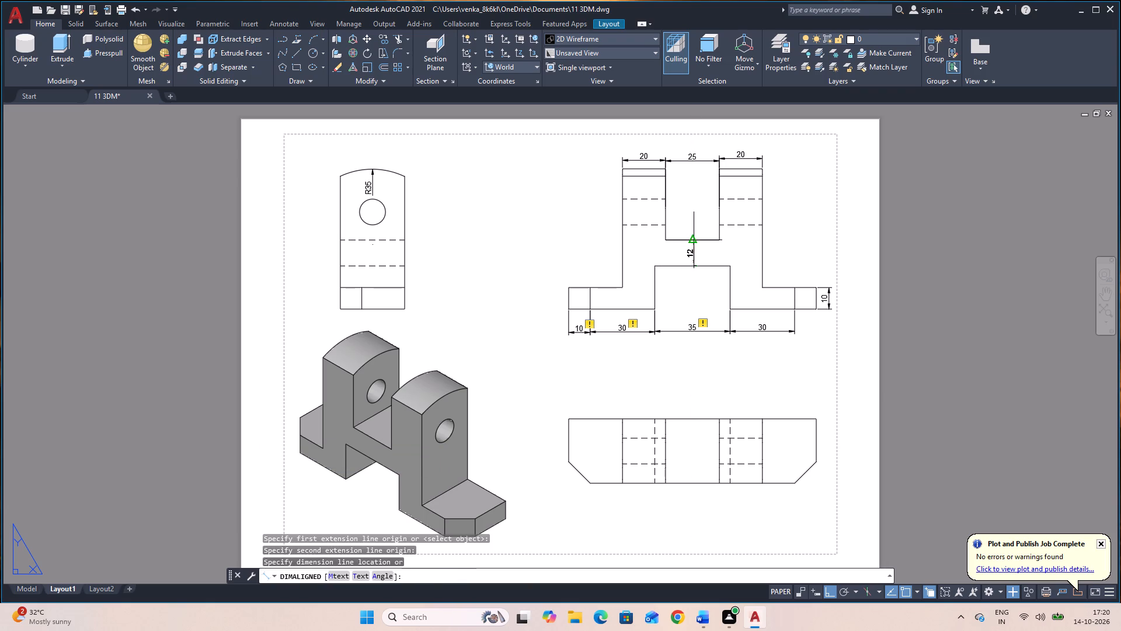
click(687, 258)
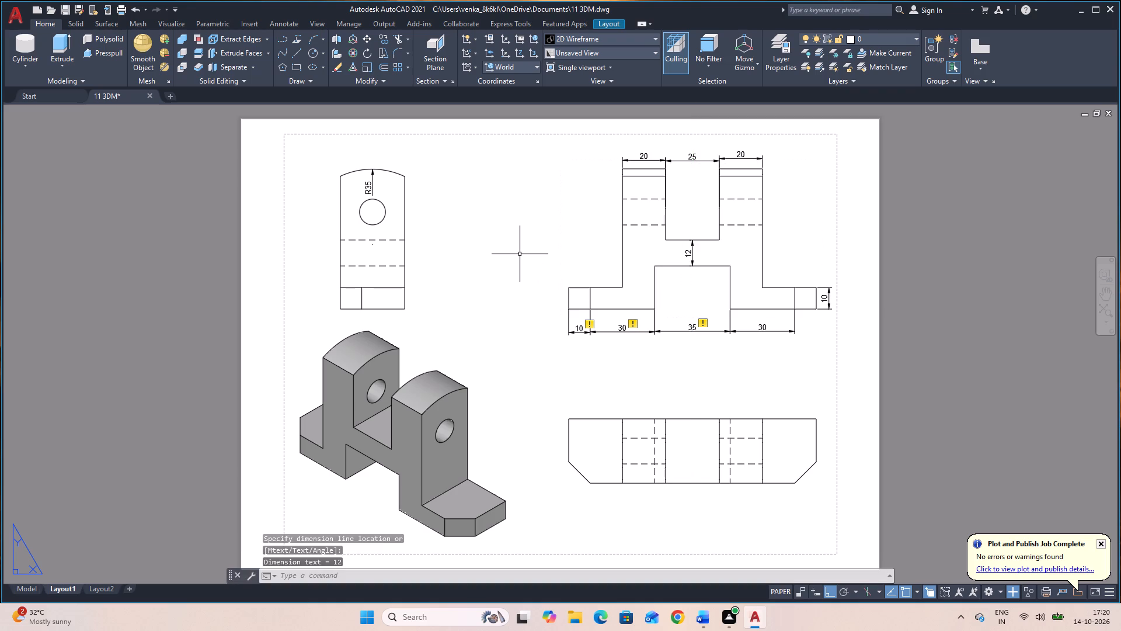
Dimension the height of the front view's lower slot, placing the dimension inside the slot near its left edge.
key(space)
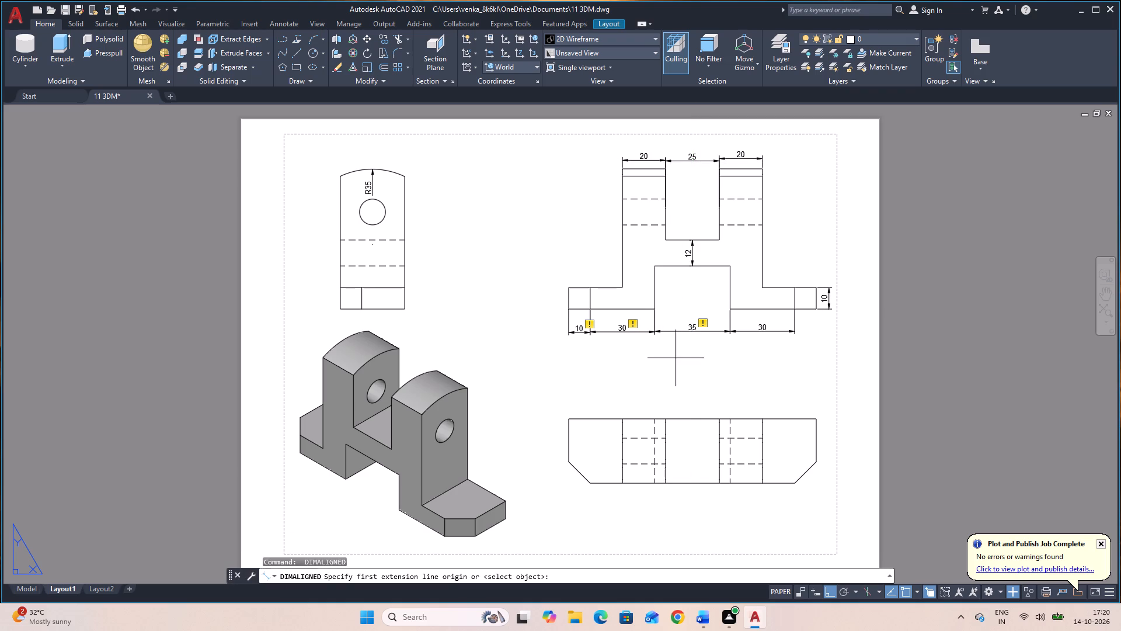
click(657, 310)
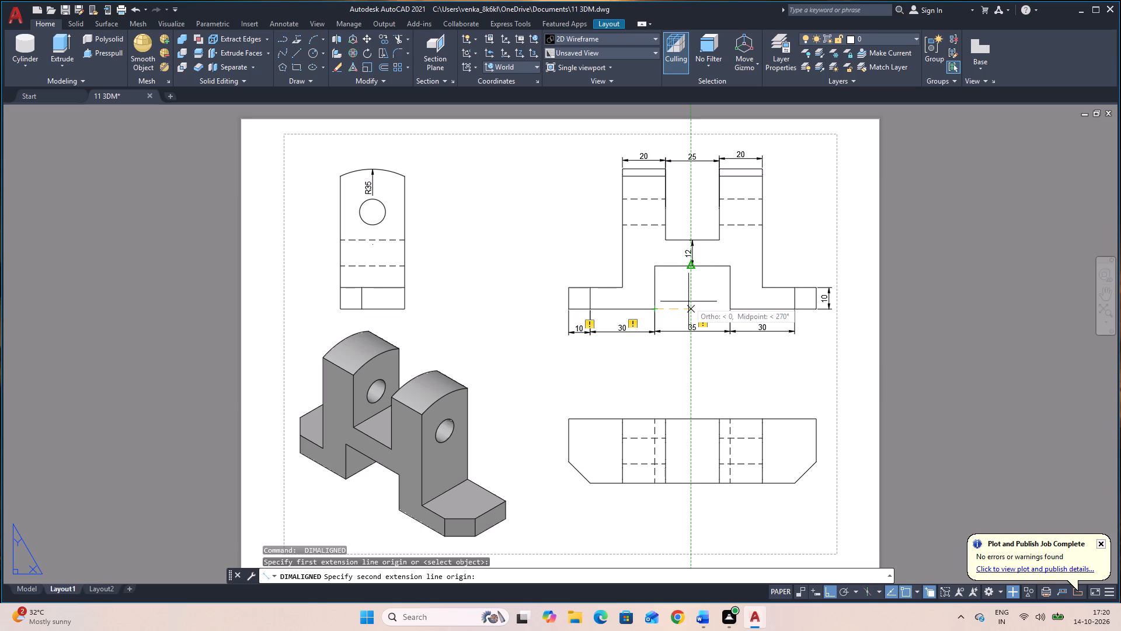
click(657, 269)
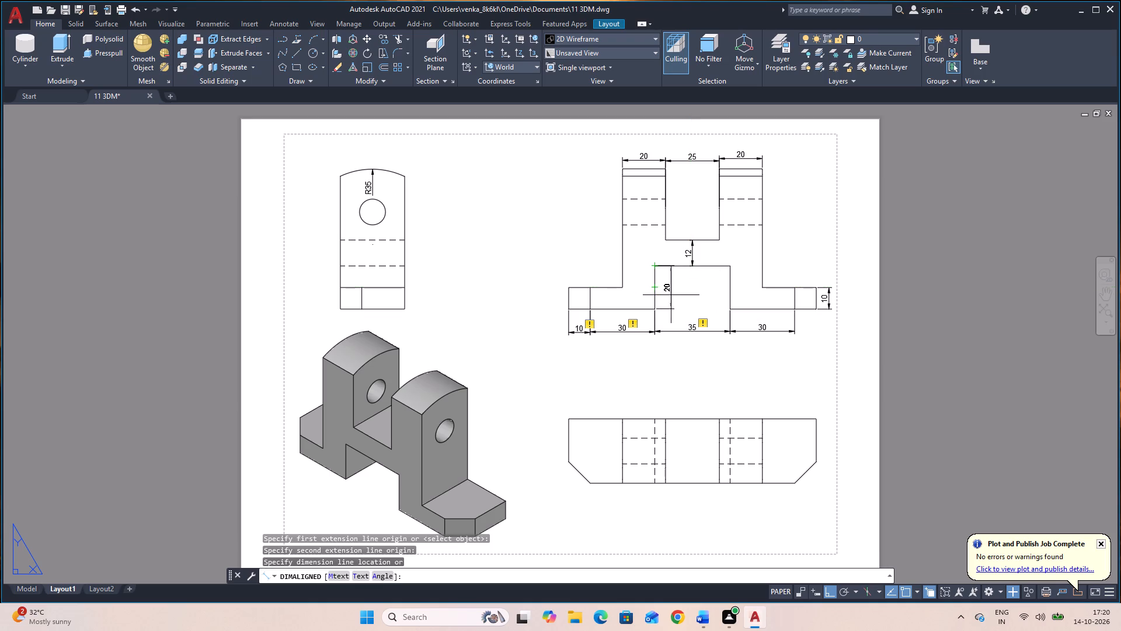
click(673, 297)
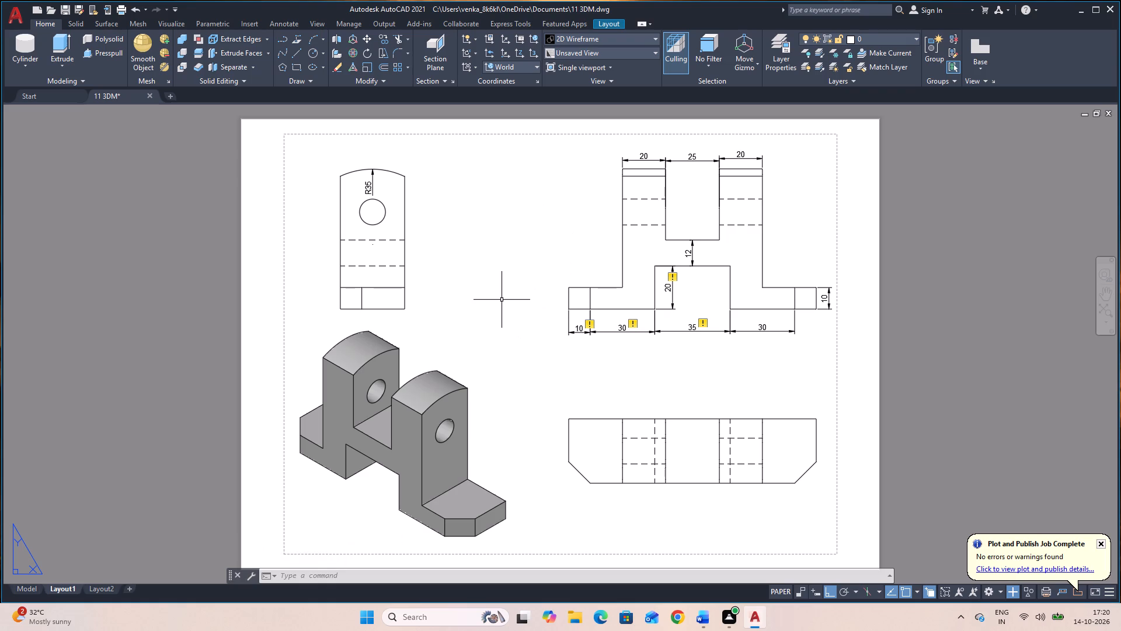
Add a diameter dimension to the hole in the side view, with its dimension line running nearly horizontally.
text(DDI)
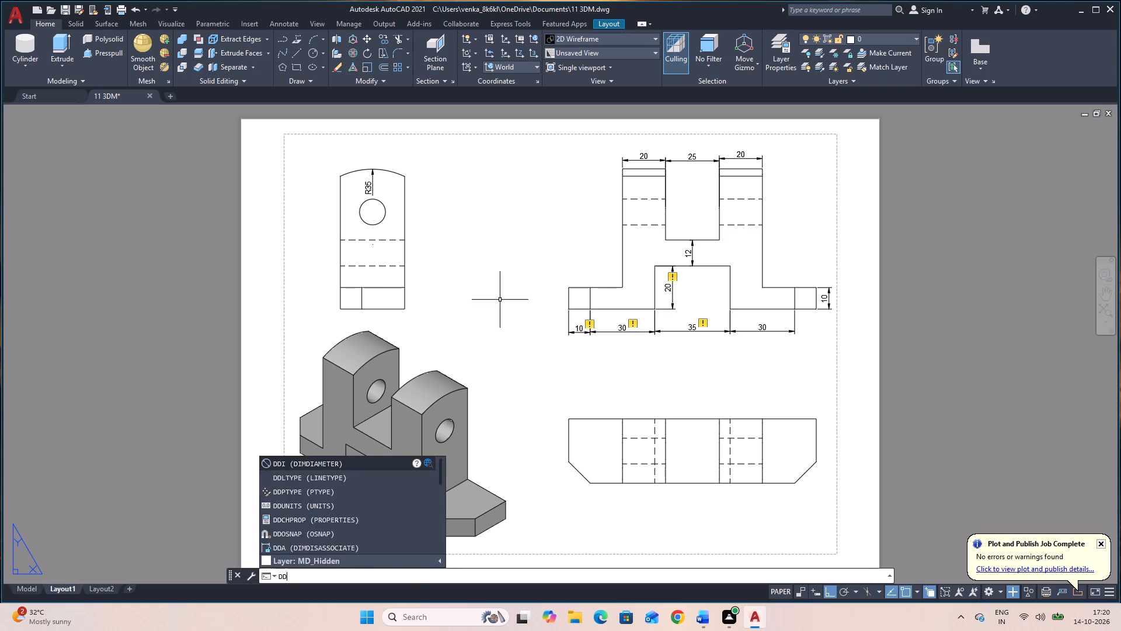
key(space)
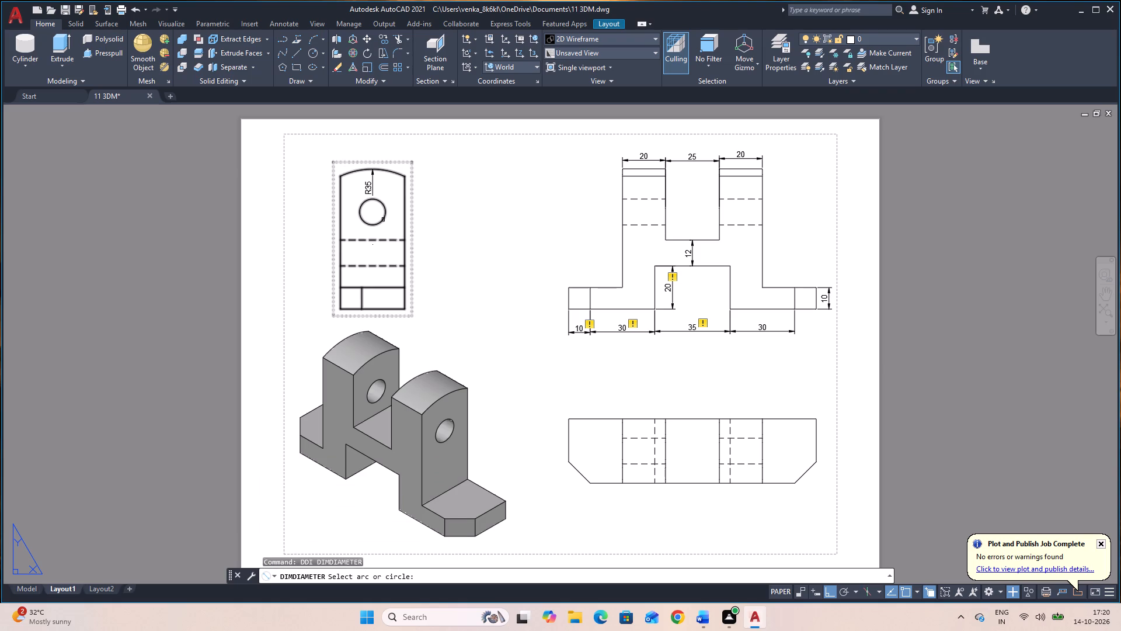
click(382, 219)
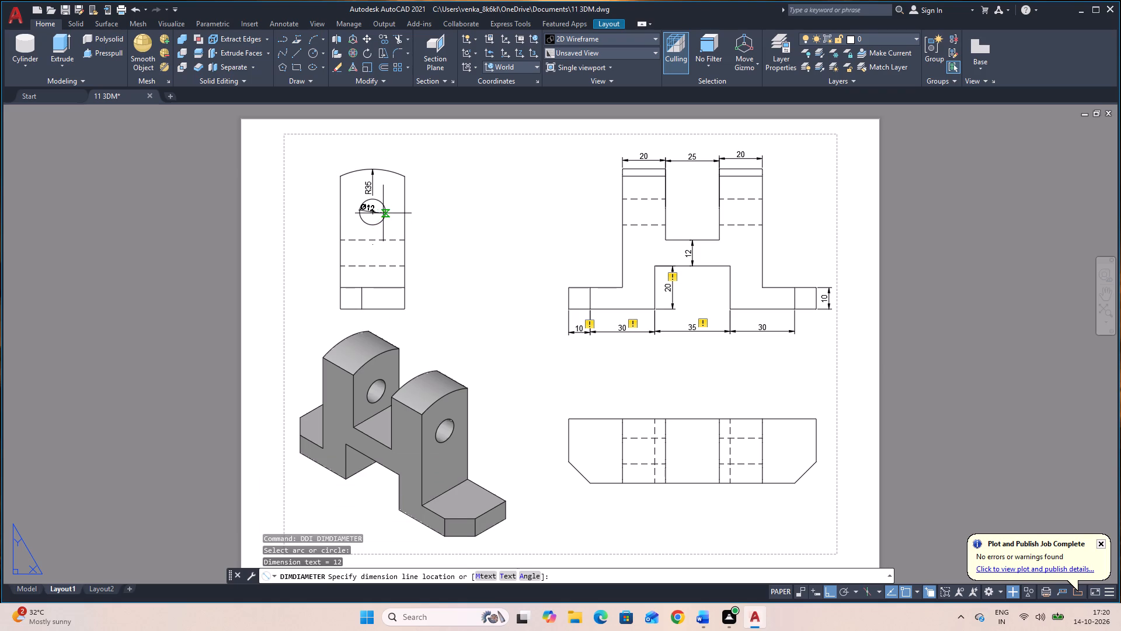
click(382, 213)
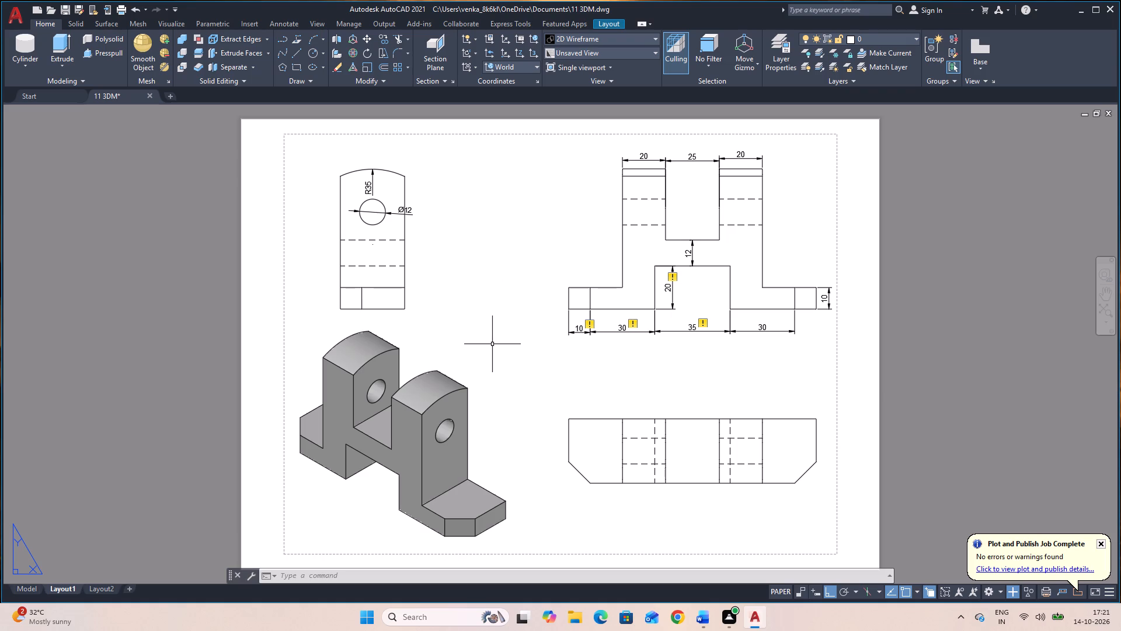
key(space)
key(space)
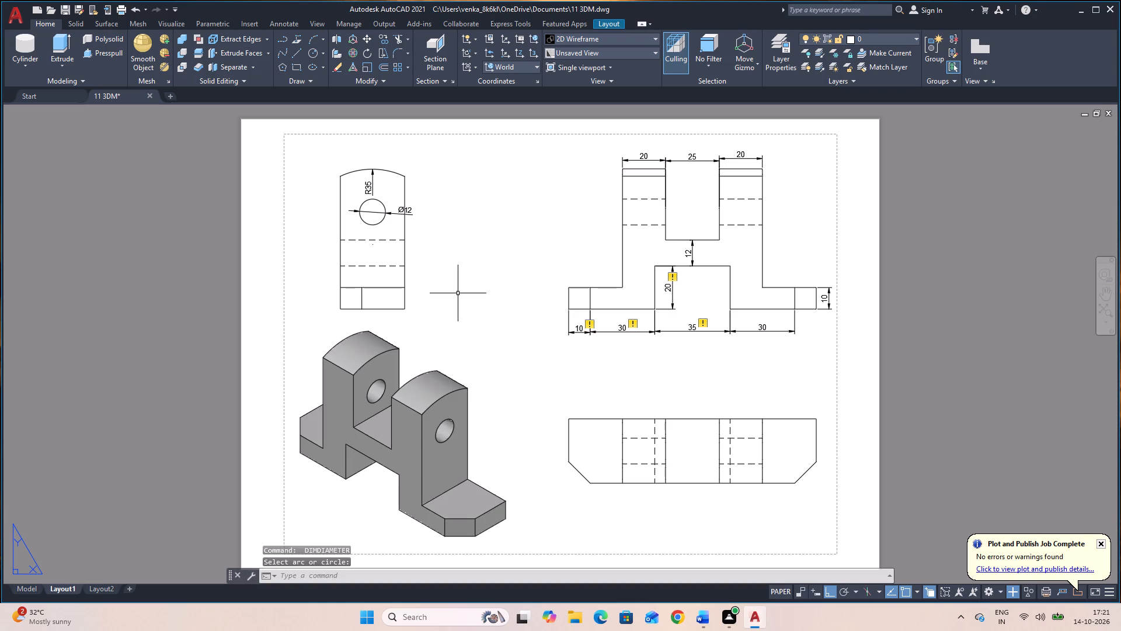
Dimension the overall width of the side view with an aligned dimension just below its base.
text(DA)
text(L)
key(space)
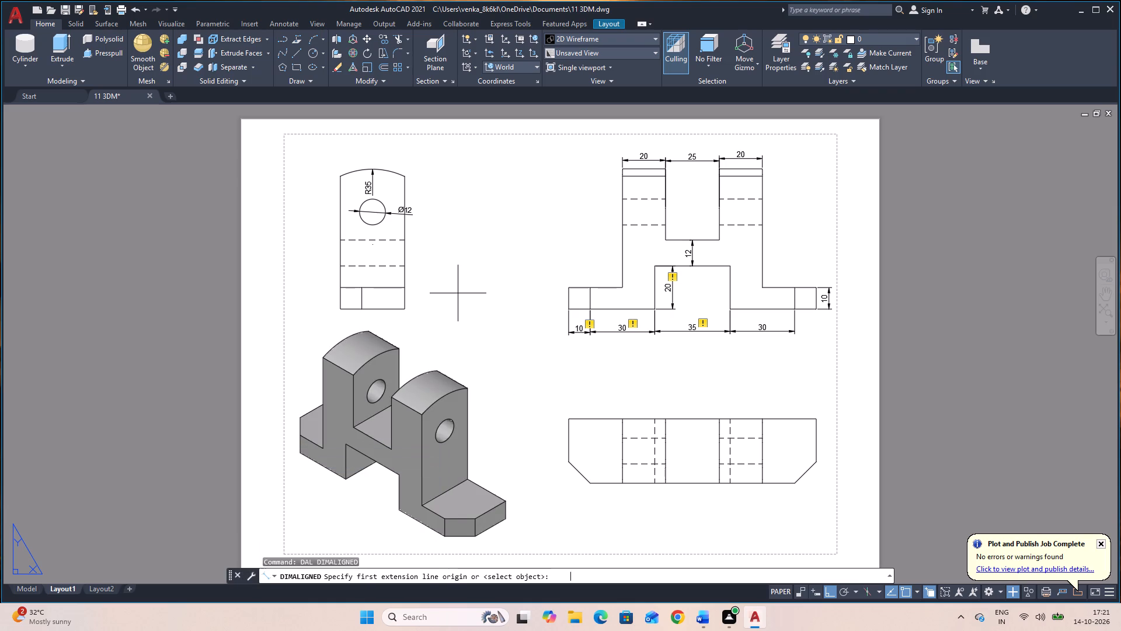
click(340, 309)
click(405, 308)
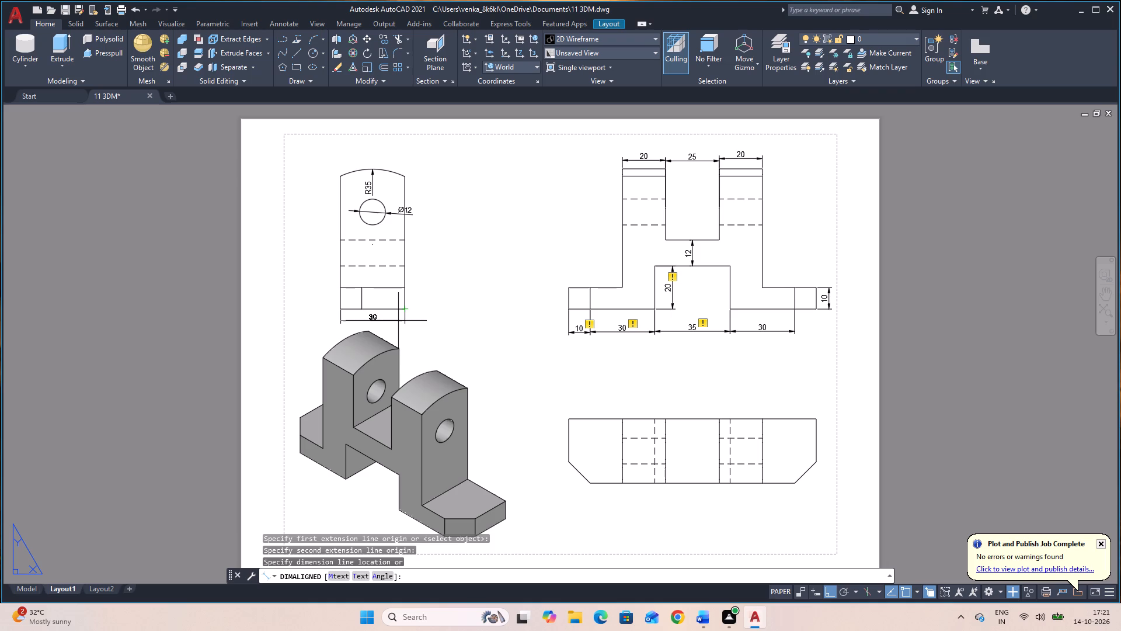
click(398, 321)
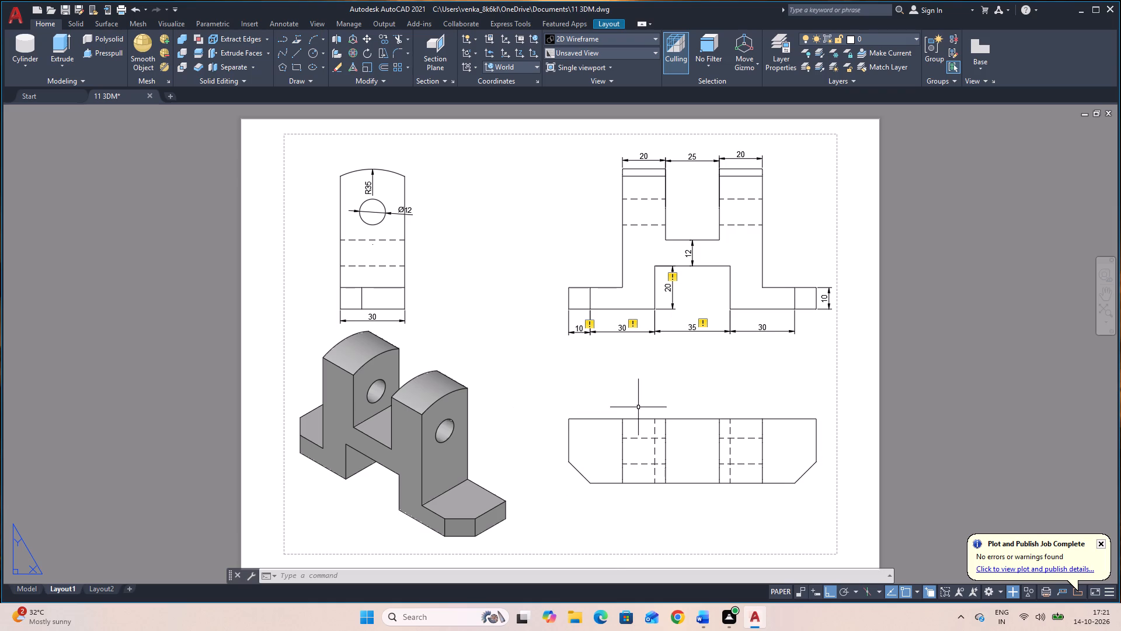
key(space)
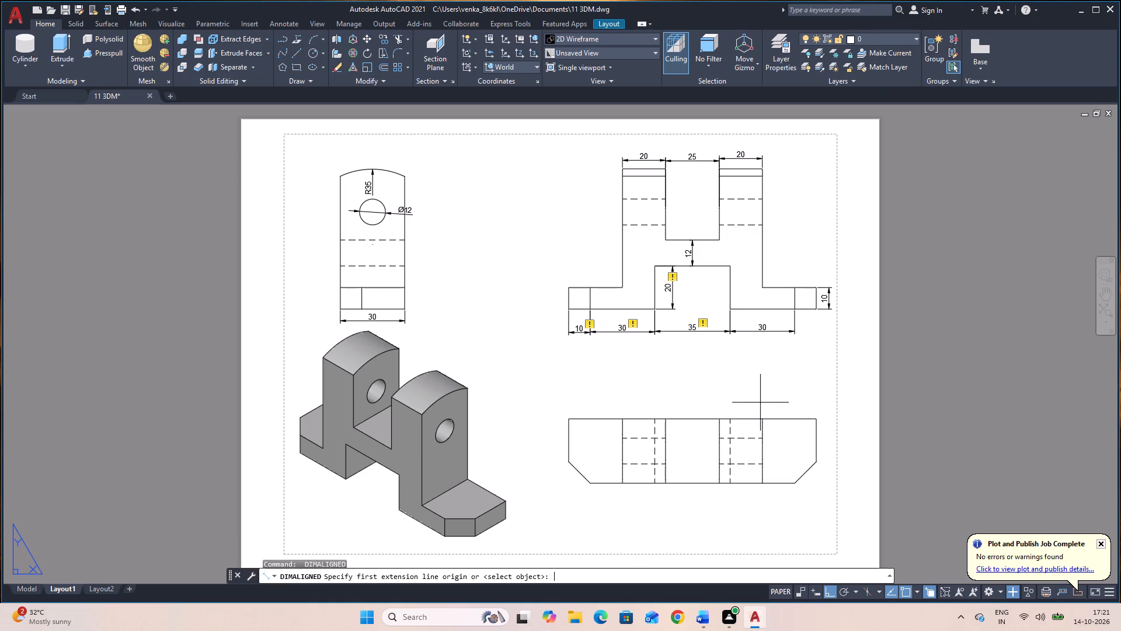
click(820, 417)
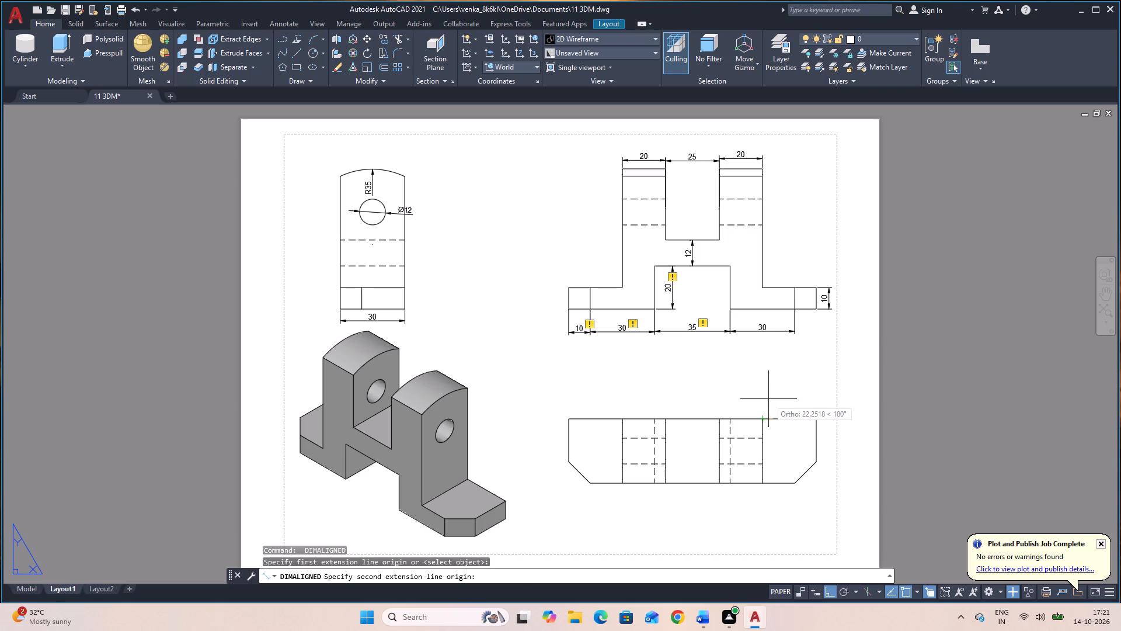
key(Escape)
Delete the 35, left 30 and 10 dimensions below the front view, keeping the right 30 dimension.
click(694, 330)
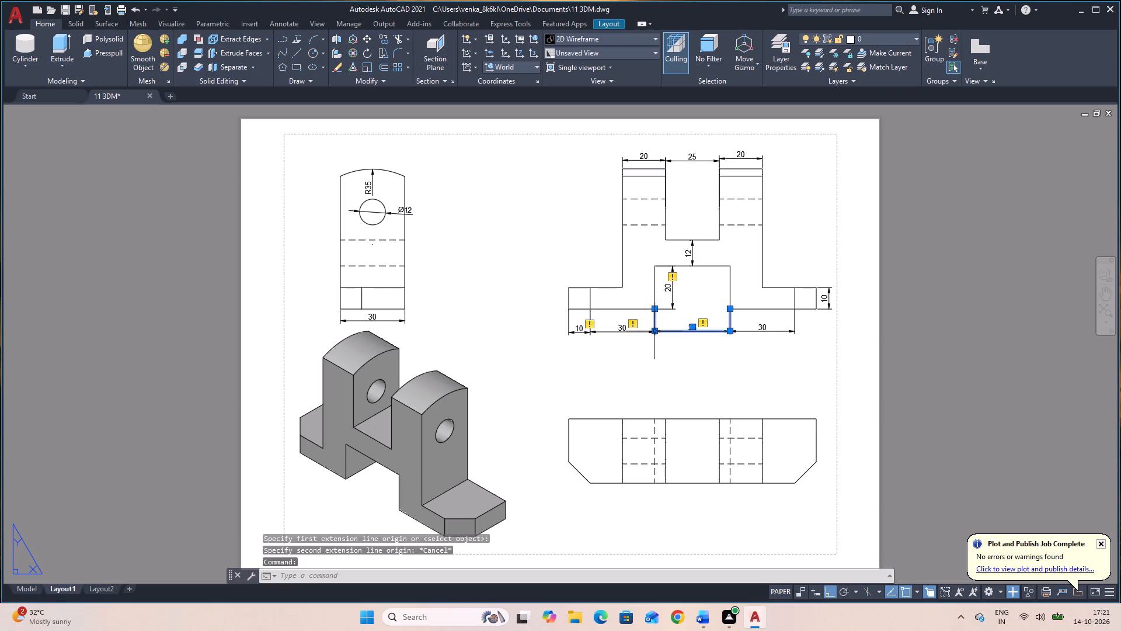
click(622, 330)
click(578, 331)
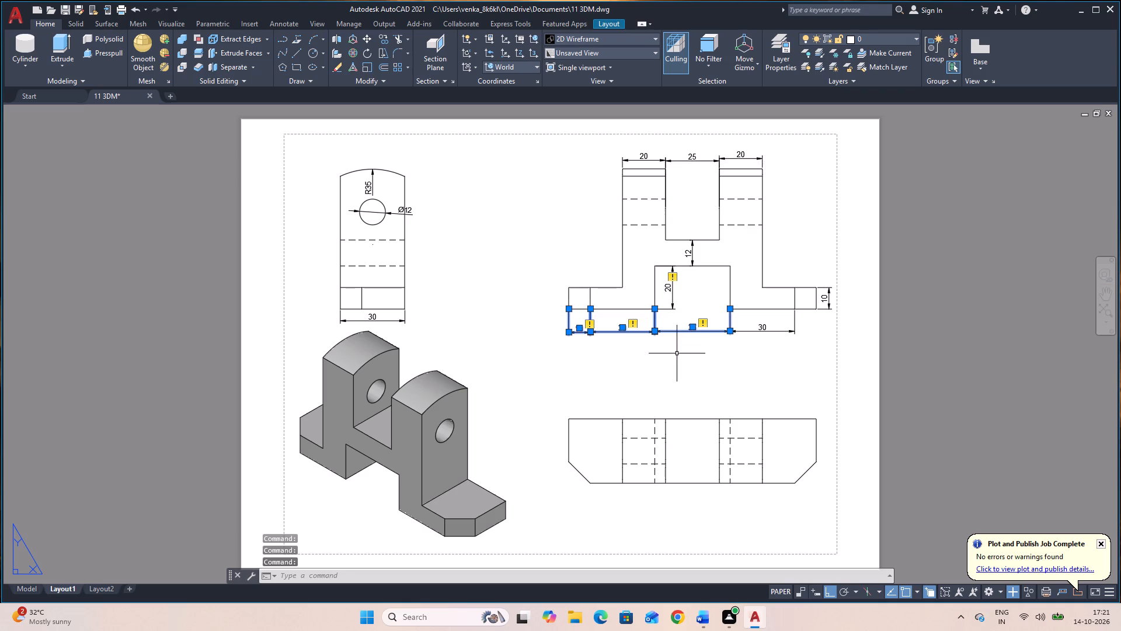
key(Delete)
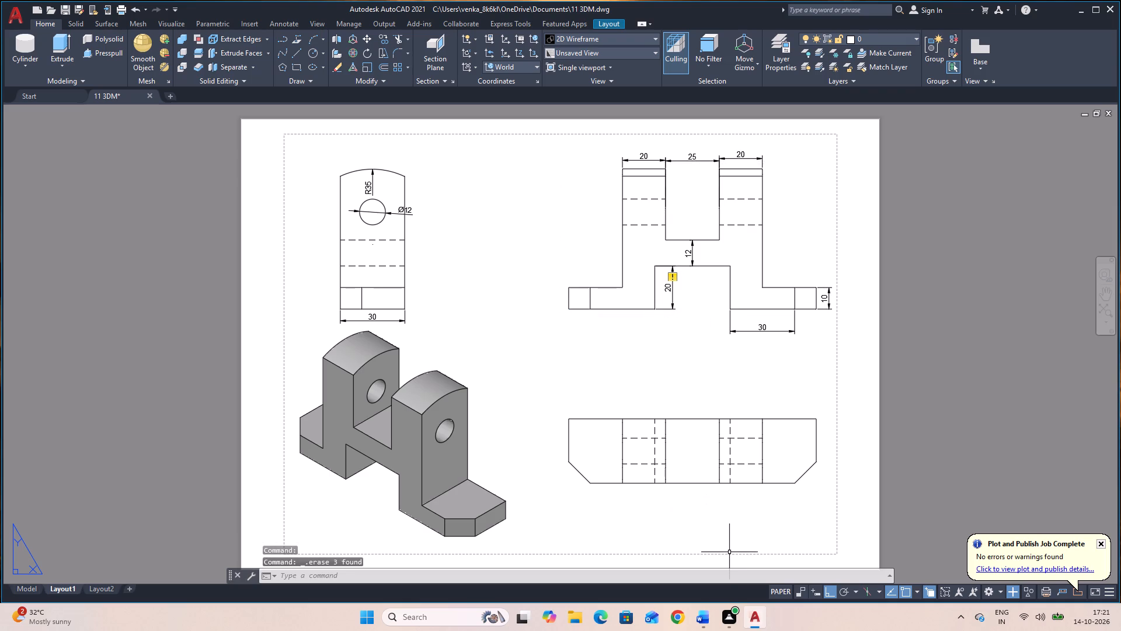
key(space)
key(space)
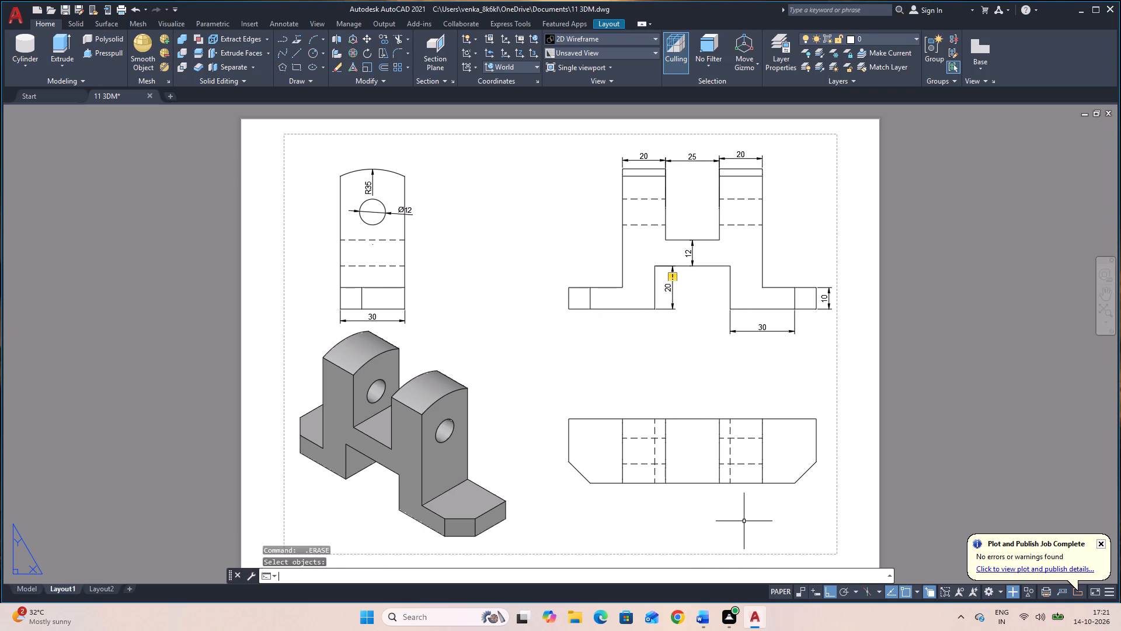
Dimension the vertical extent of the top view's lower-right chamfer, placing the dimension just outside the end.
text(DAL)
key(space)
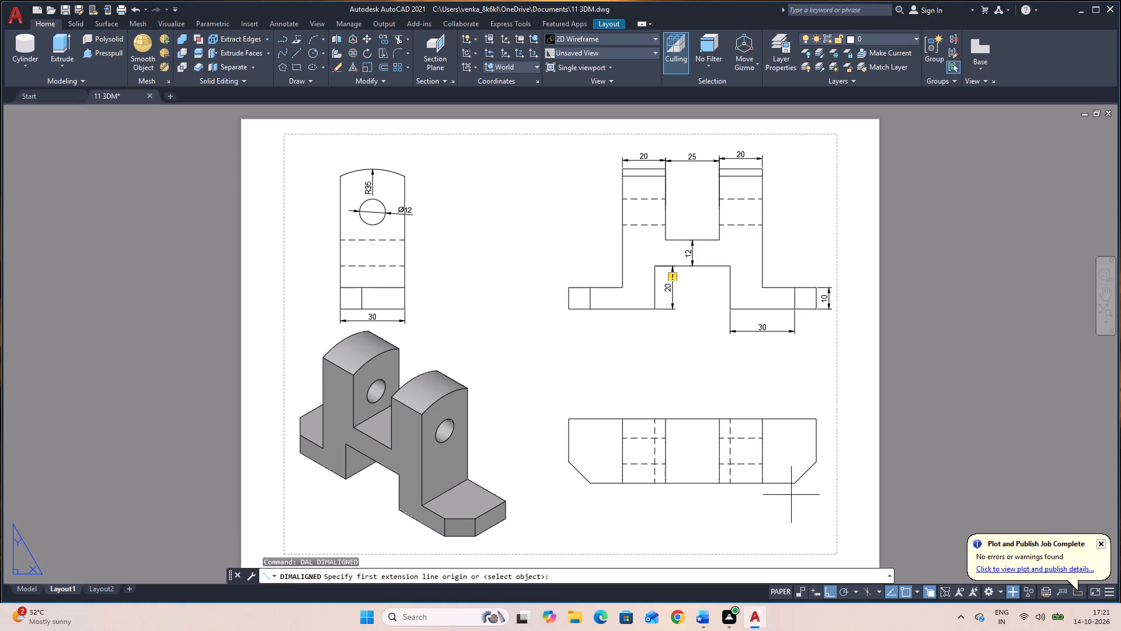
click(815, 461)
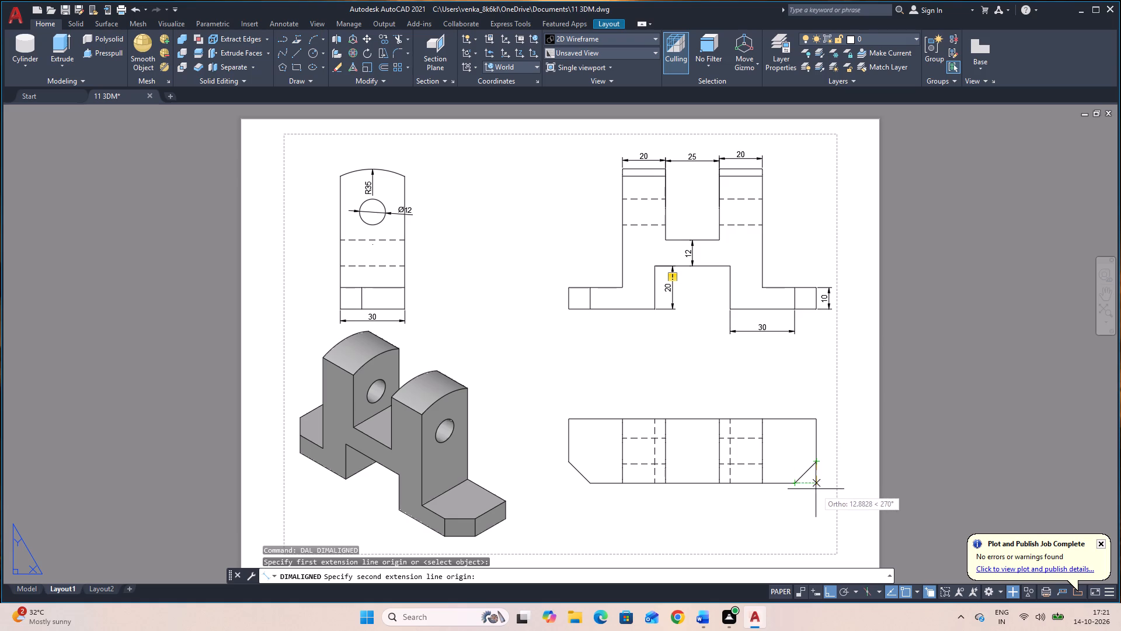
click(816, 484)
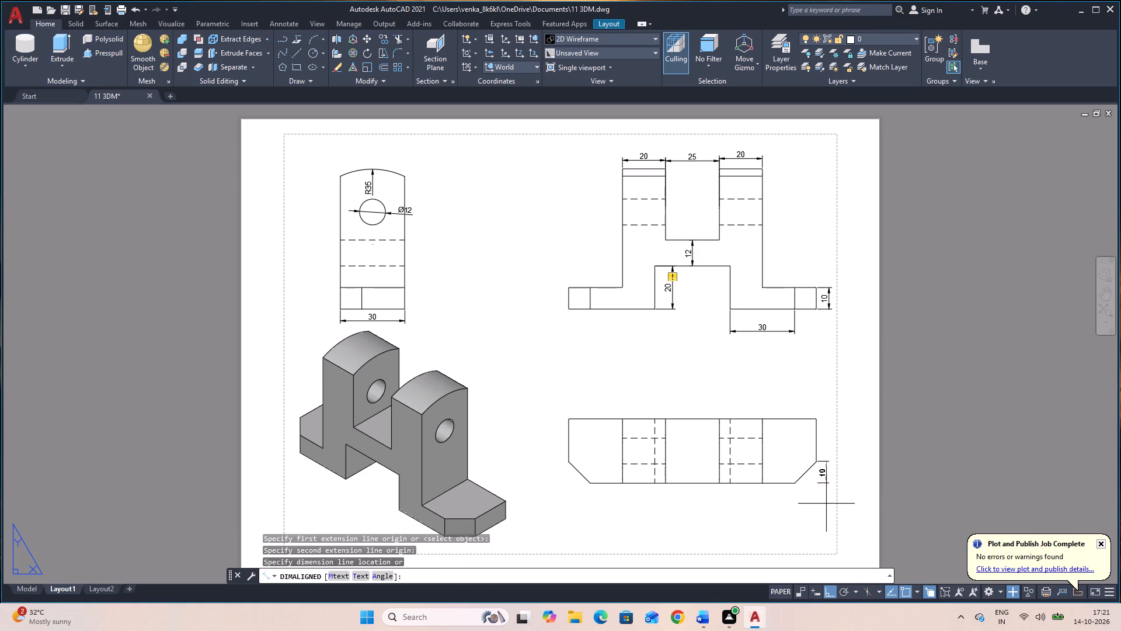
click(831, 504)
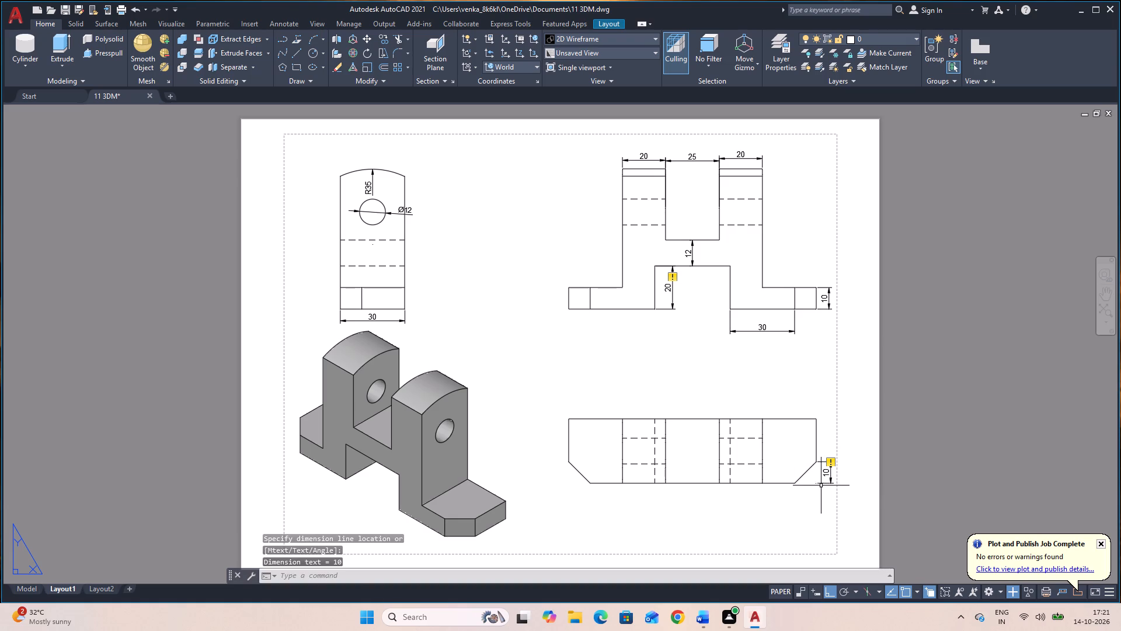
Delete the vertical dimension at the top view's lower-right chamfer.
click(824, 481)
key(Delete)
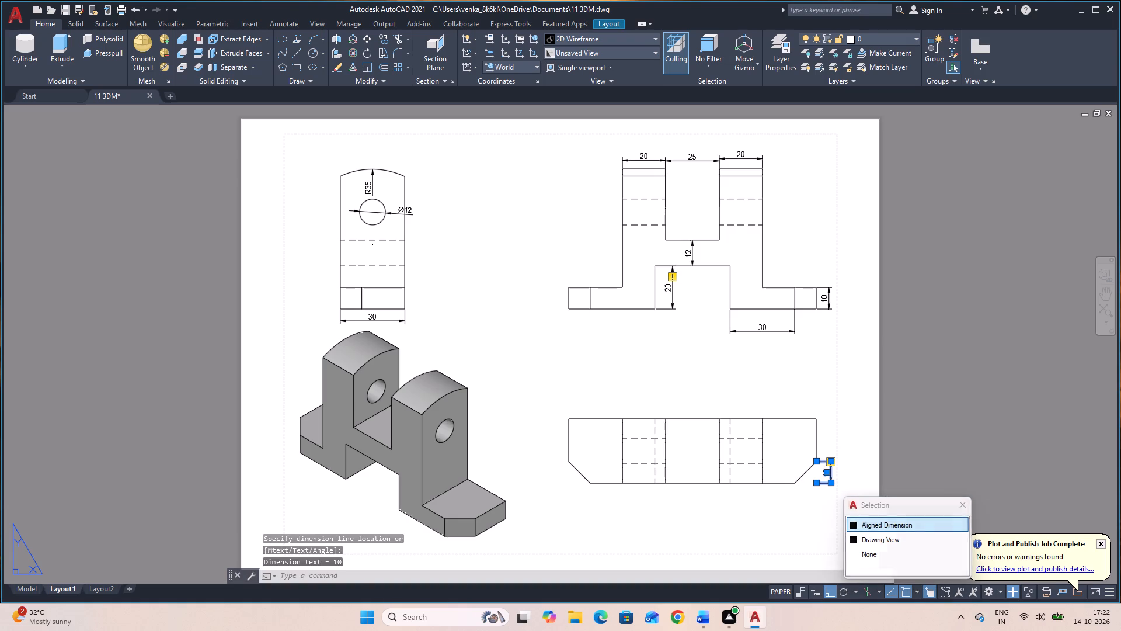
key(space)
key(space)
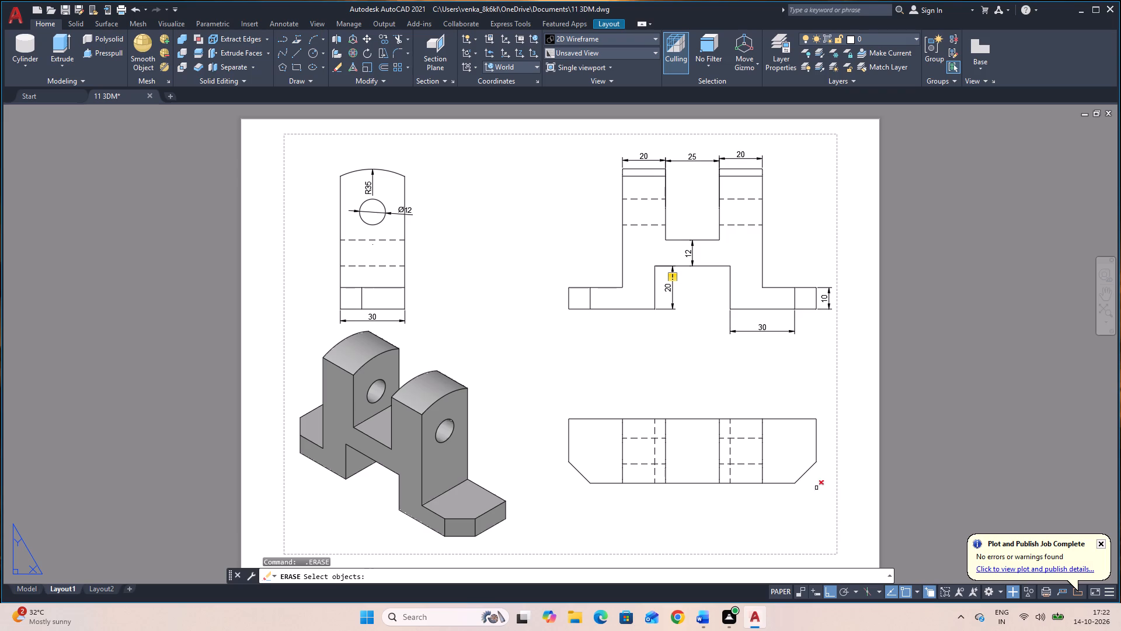
Dimension the horizontal extent of the top view's lower-right chamfer, placing the dimension below the view.
text(DAL)
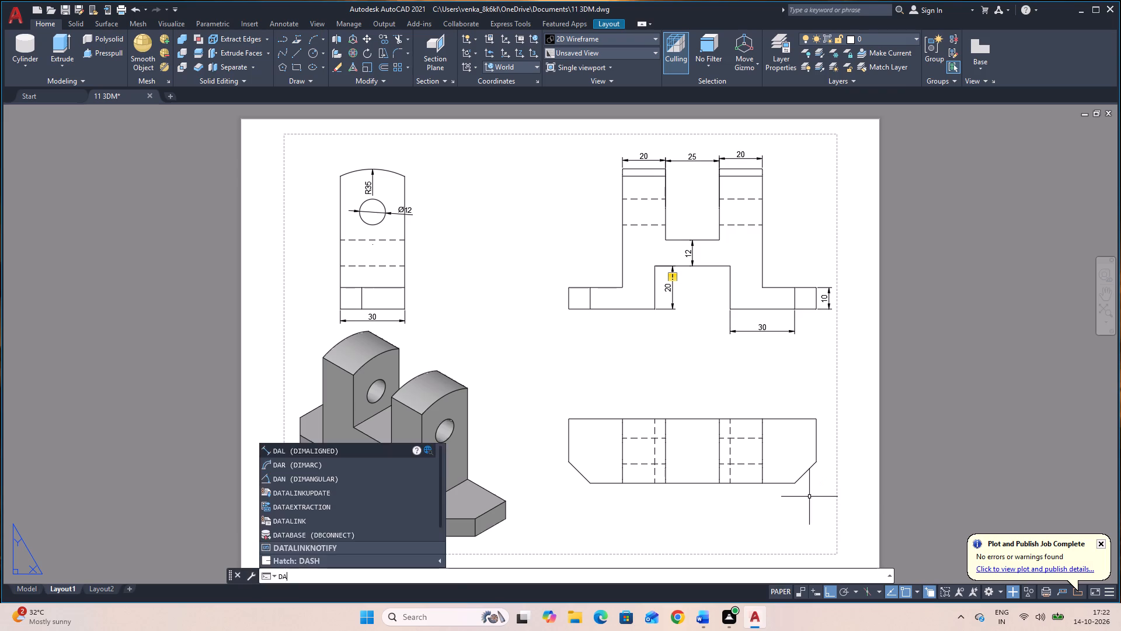
key(space)
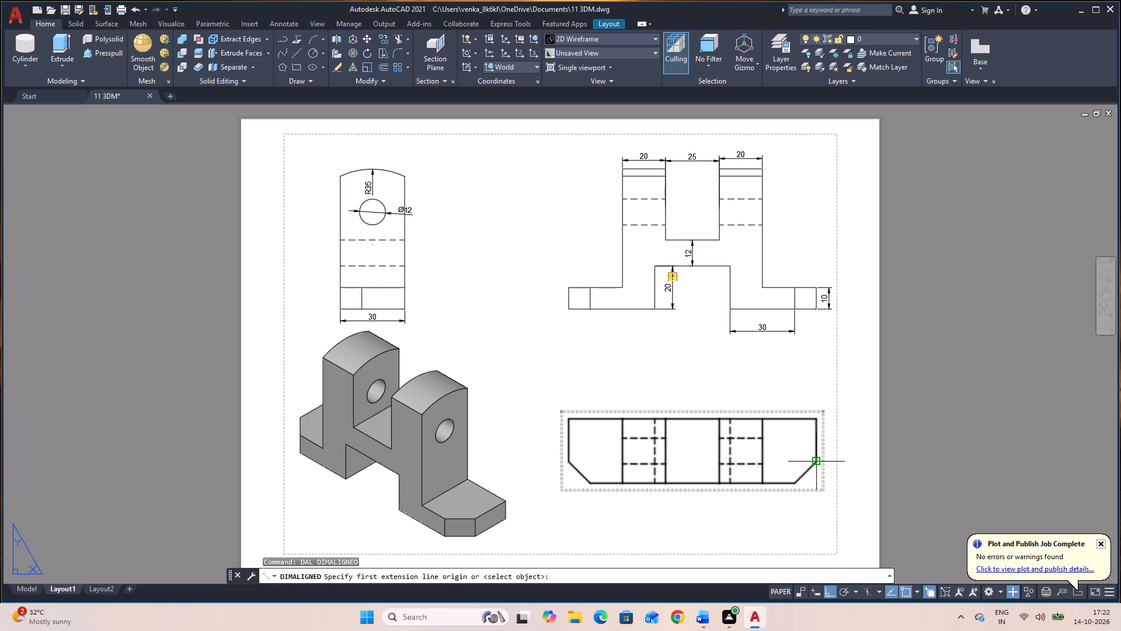
click(817, 463)
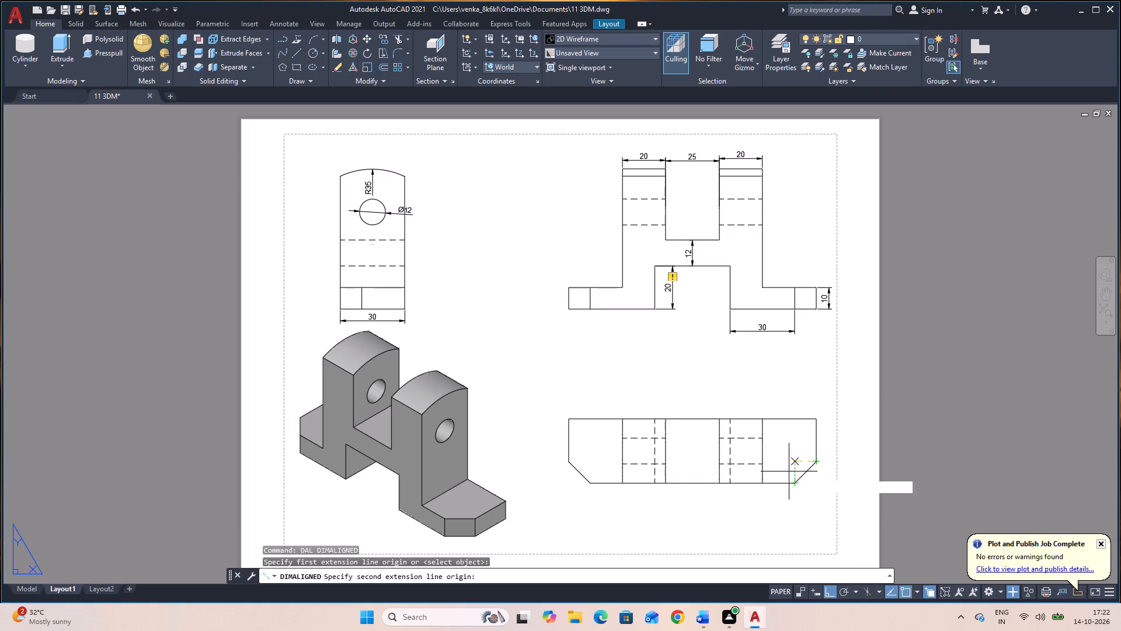
click(795, 462)
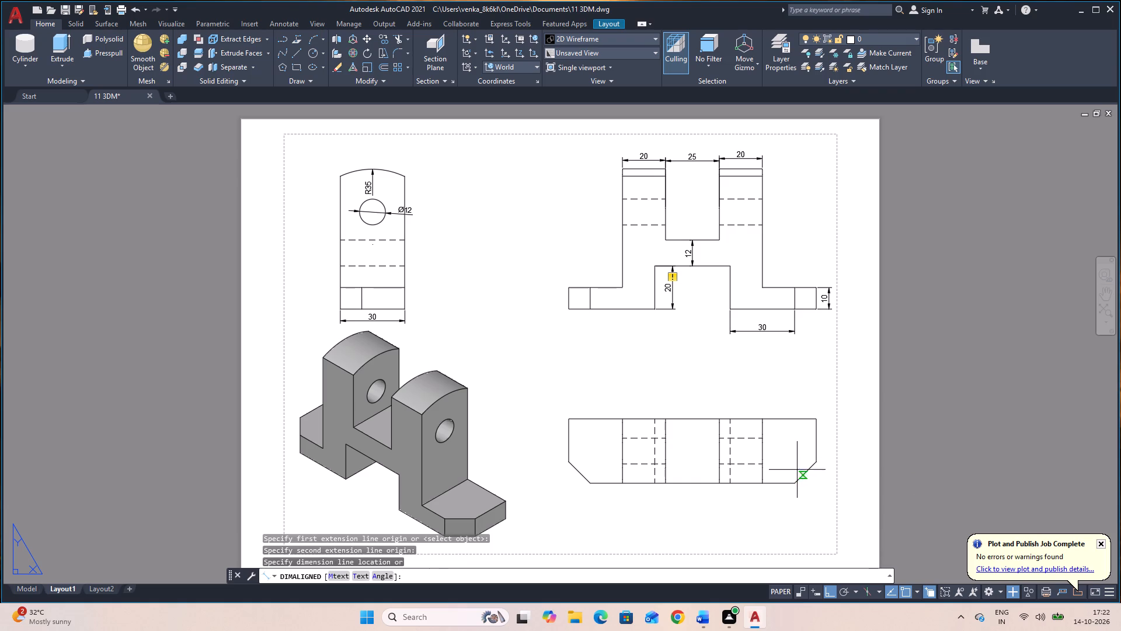
click(800, 501)
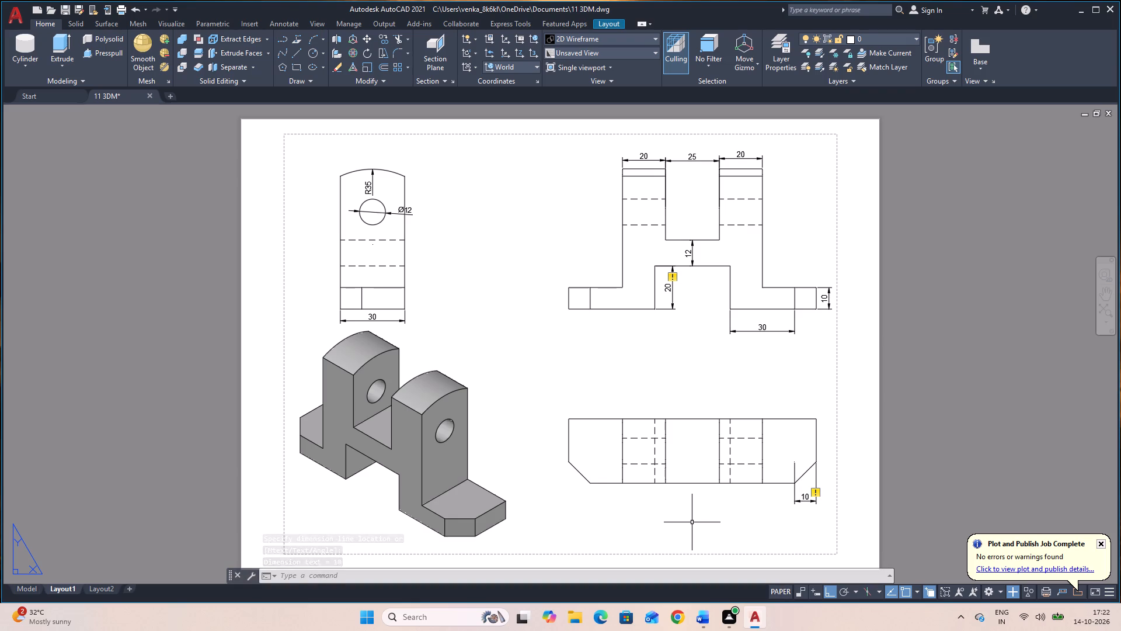
Dimension the width of the central gap between the uprights in the top view, placing the dimension just below the view.
key(space)
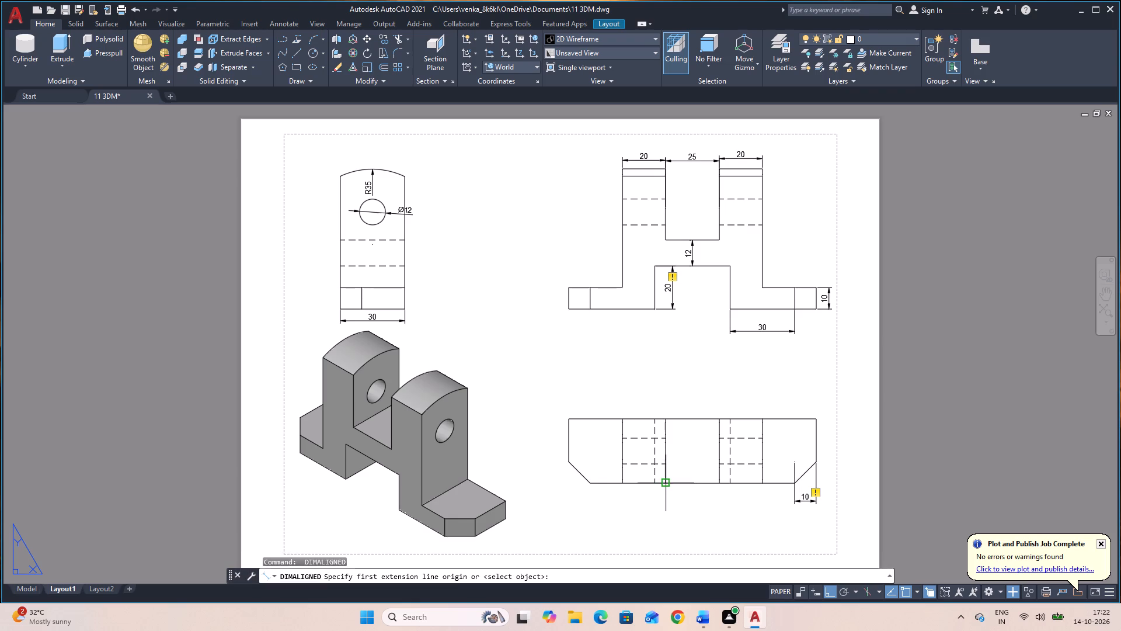
click(667, 480)
click(724, 480)
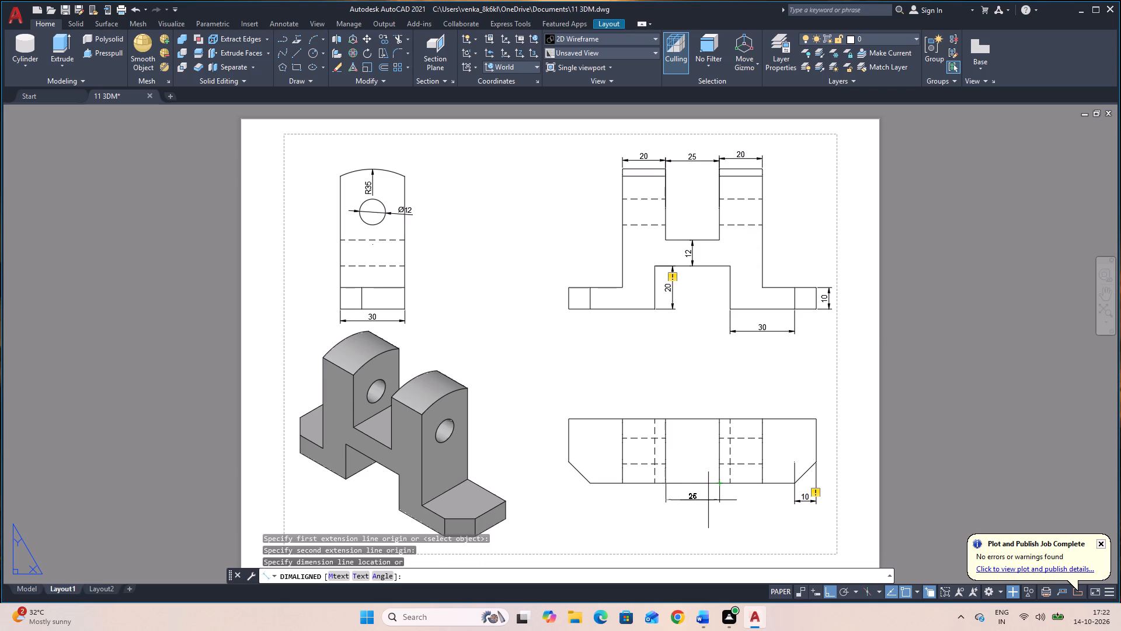
click(709, 500)
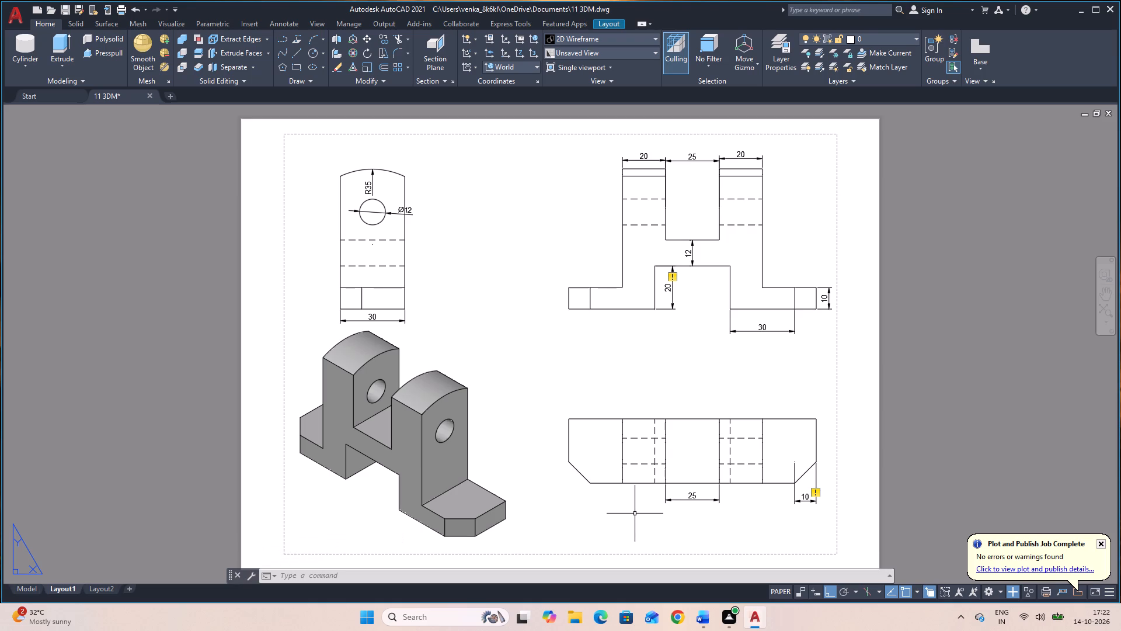
Dimension the top view's bottom edge from the lower-left chamfer corner to the left outer hidden line, placing it below the view.
key(space)
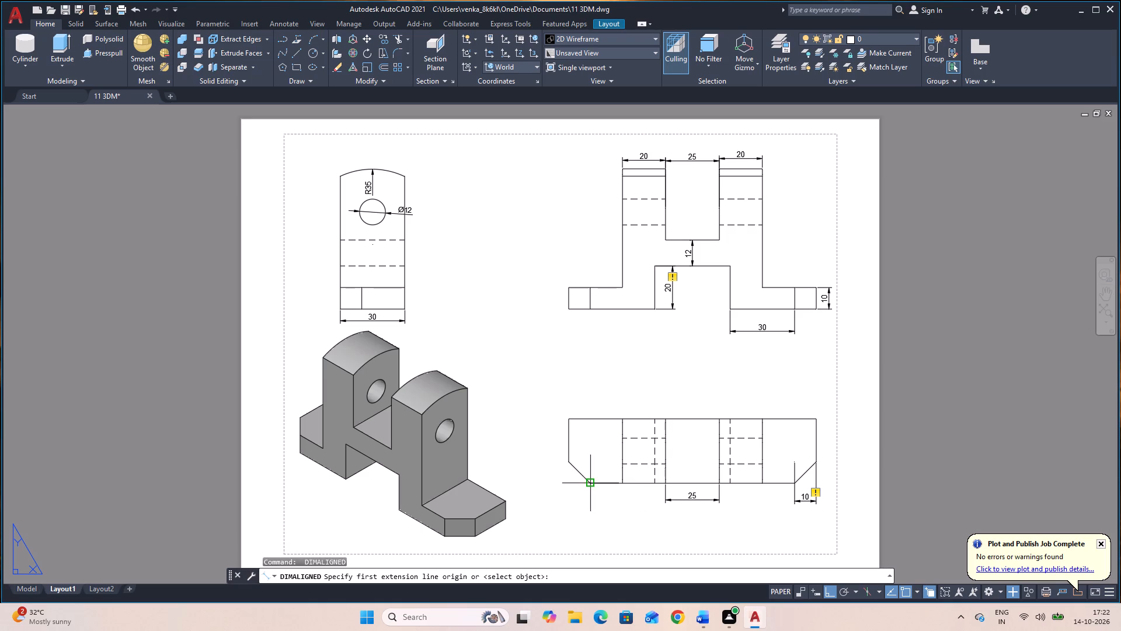
click(590, 483)
click(657, 482)
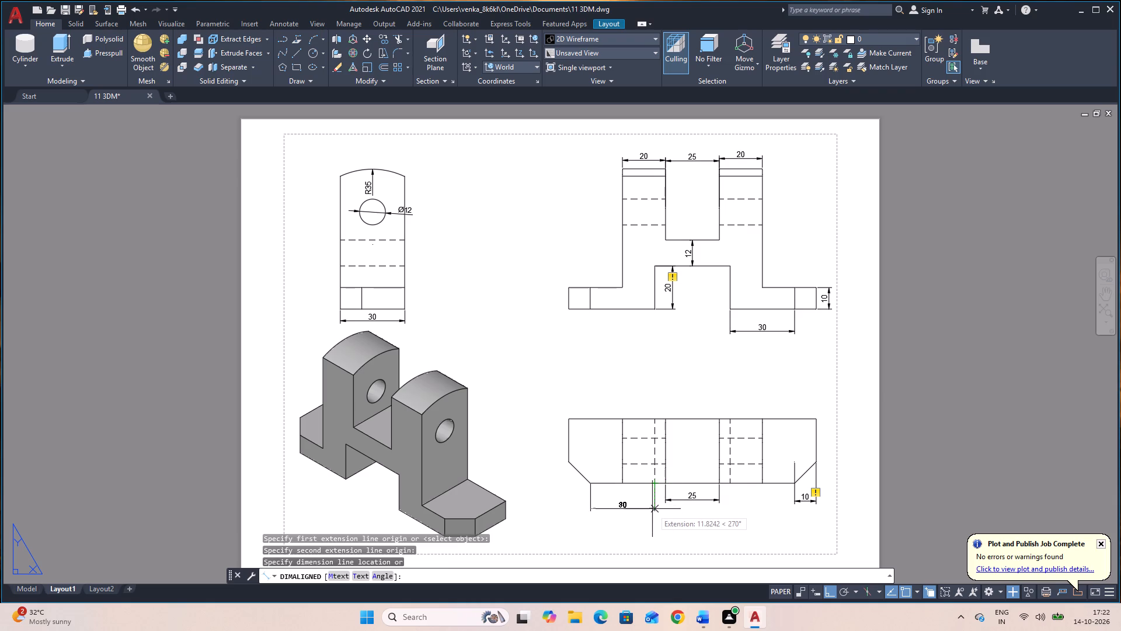
click(653, 513)
Dimension the distance between the top view's two outer hidden lines, placing it below the central gap dimension.
key(space)
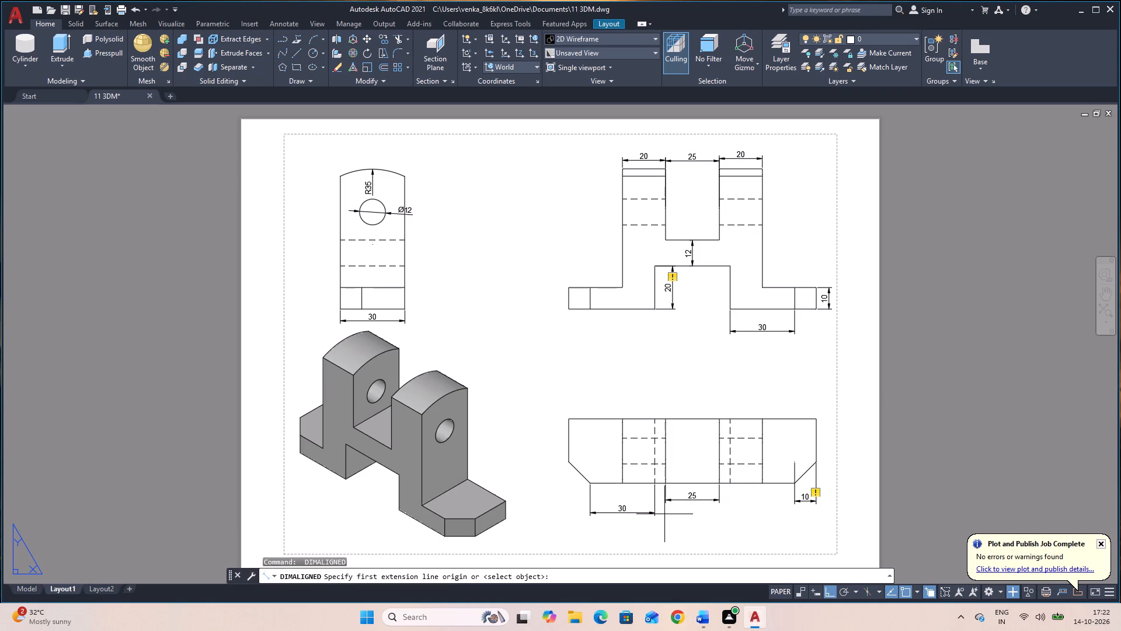
click(655, 483)
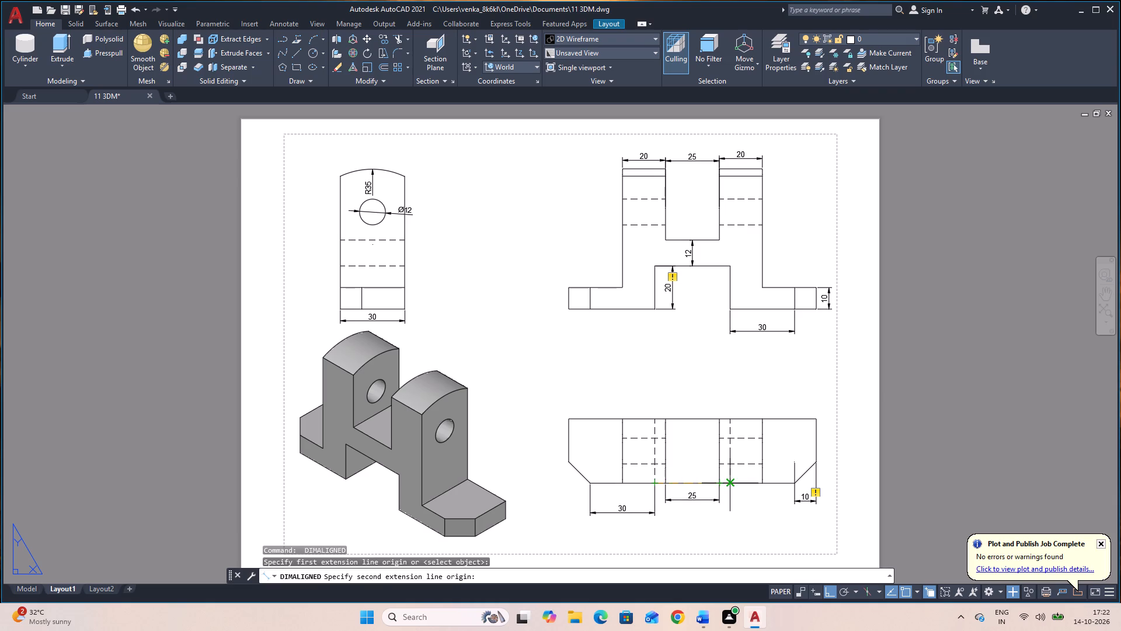
click(733, 482)
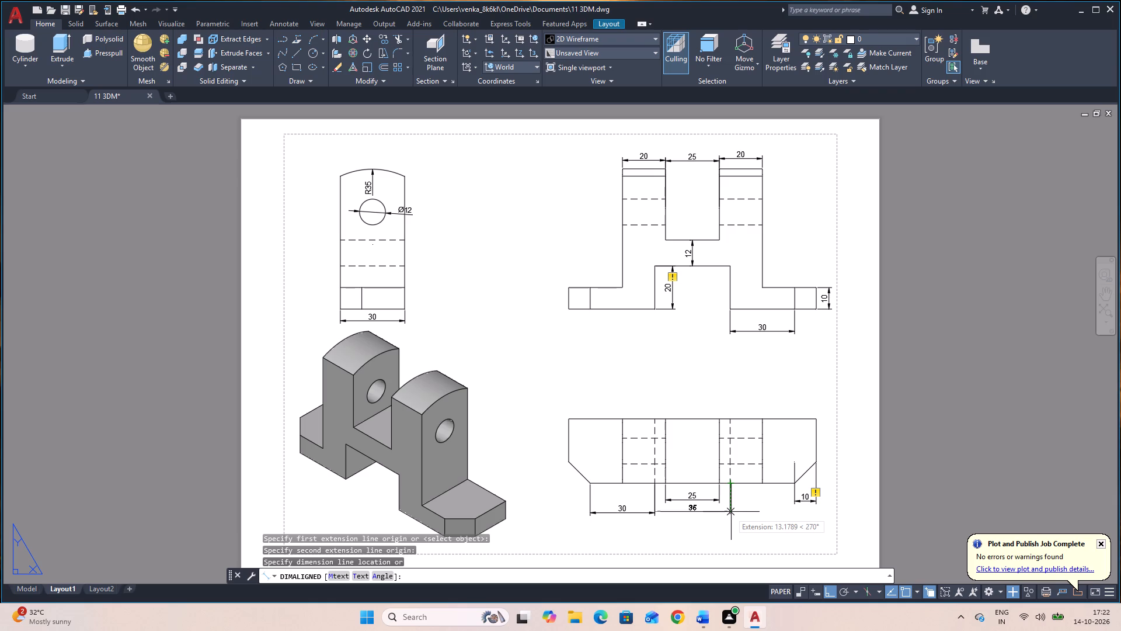
click(729, 512)
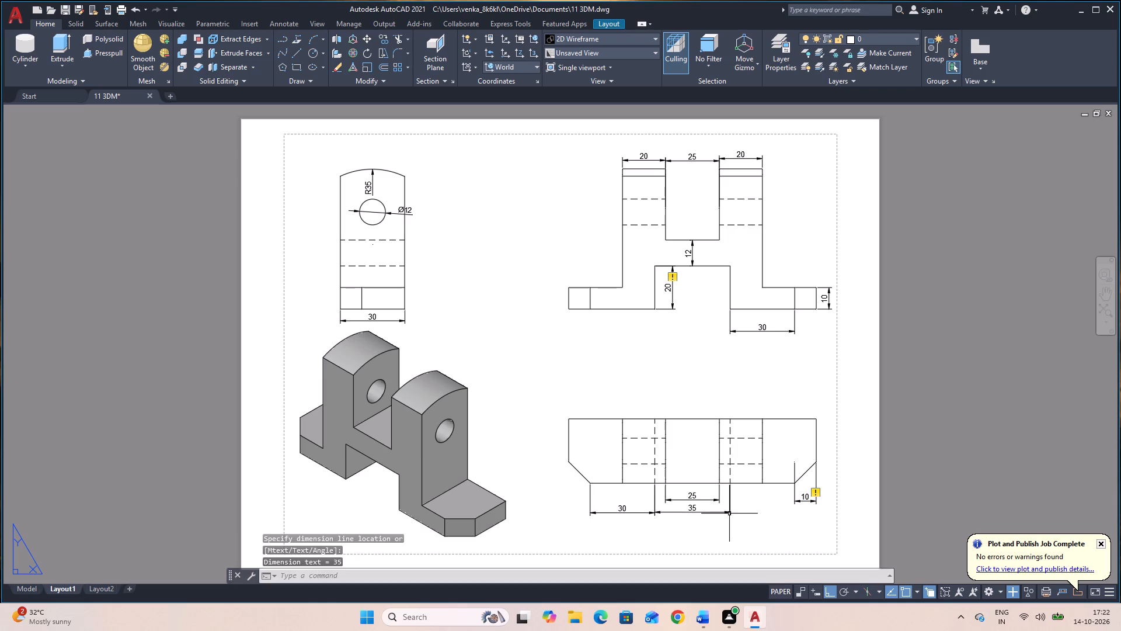
Dimension the top view's bottom edge from the right outer hidden line to the lower-right chamfer corner, placing it below the view.
key(space)
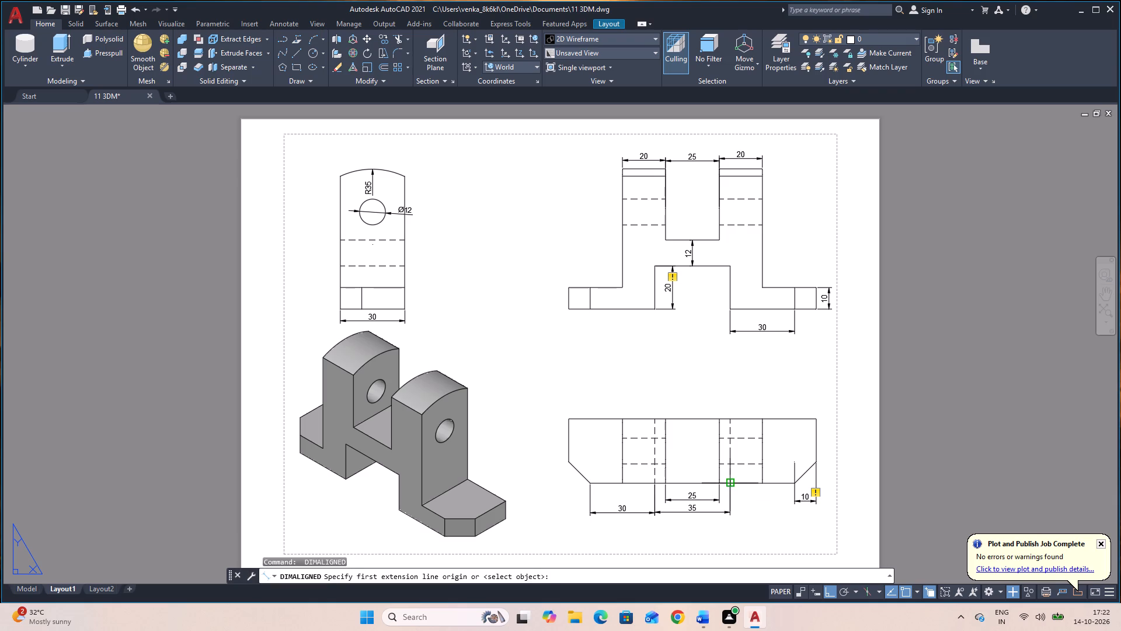
click(730, 483)
click(793, 483)
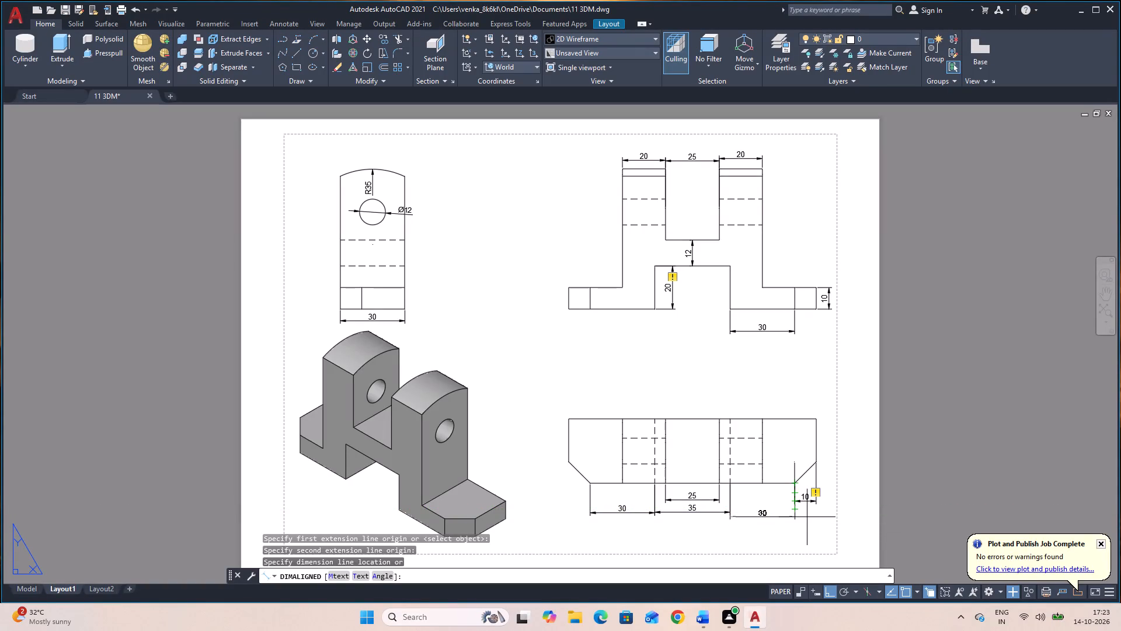
click(807, 515)
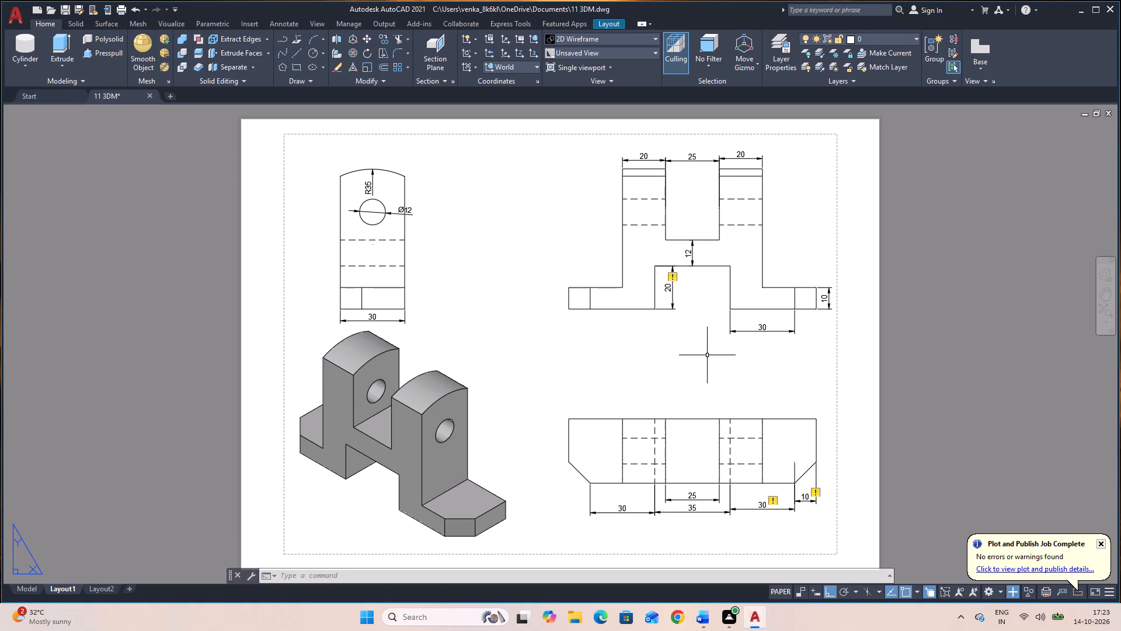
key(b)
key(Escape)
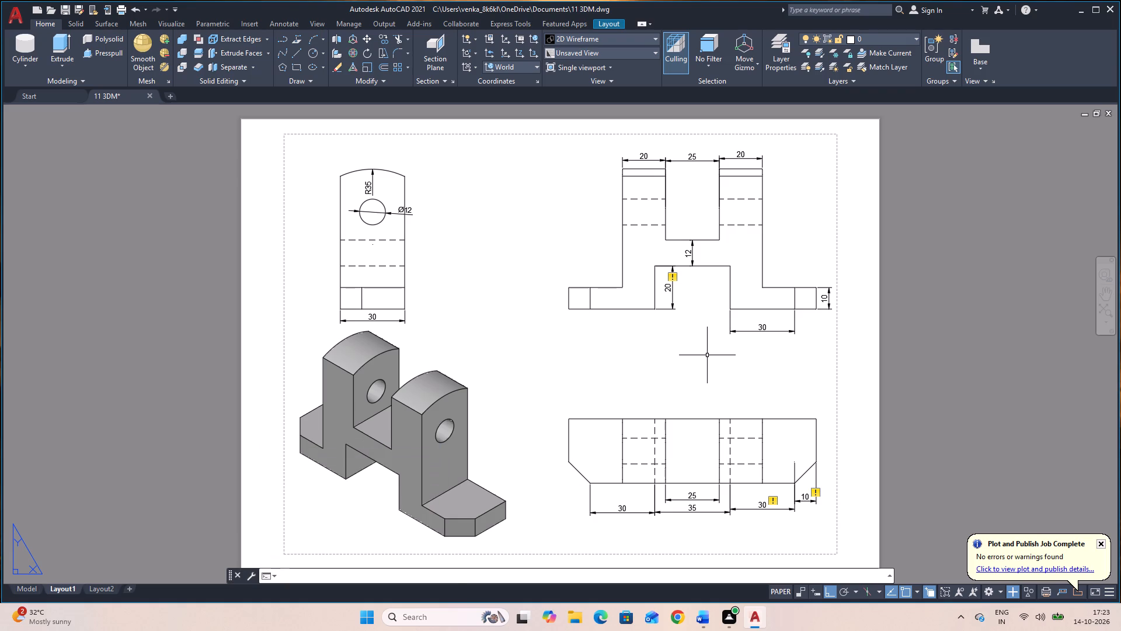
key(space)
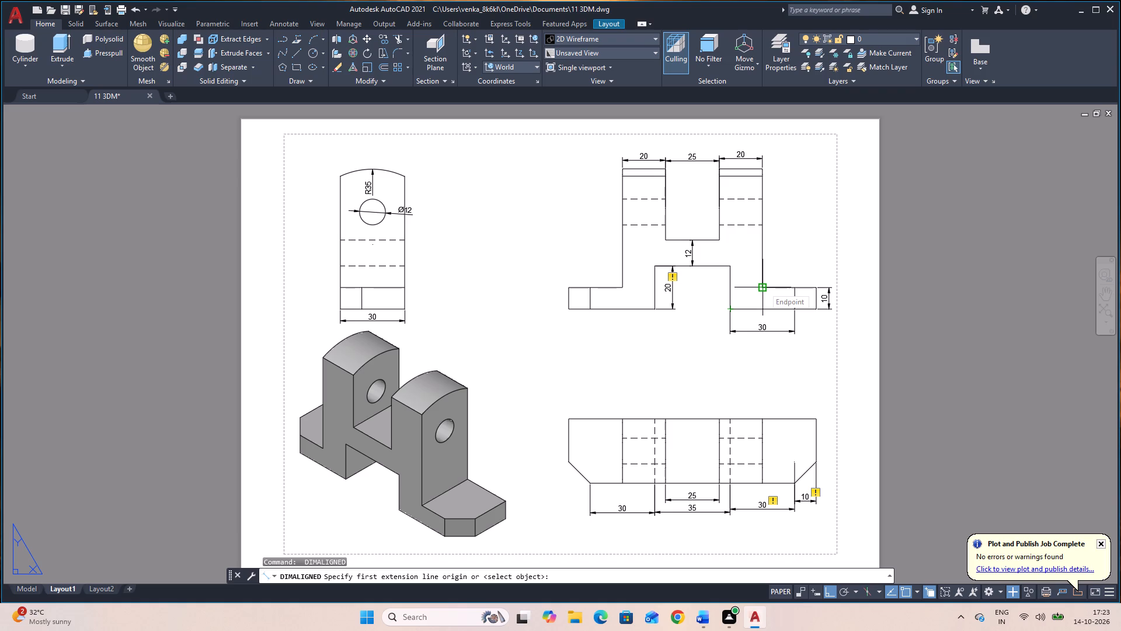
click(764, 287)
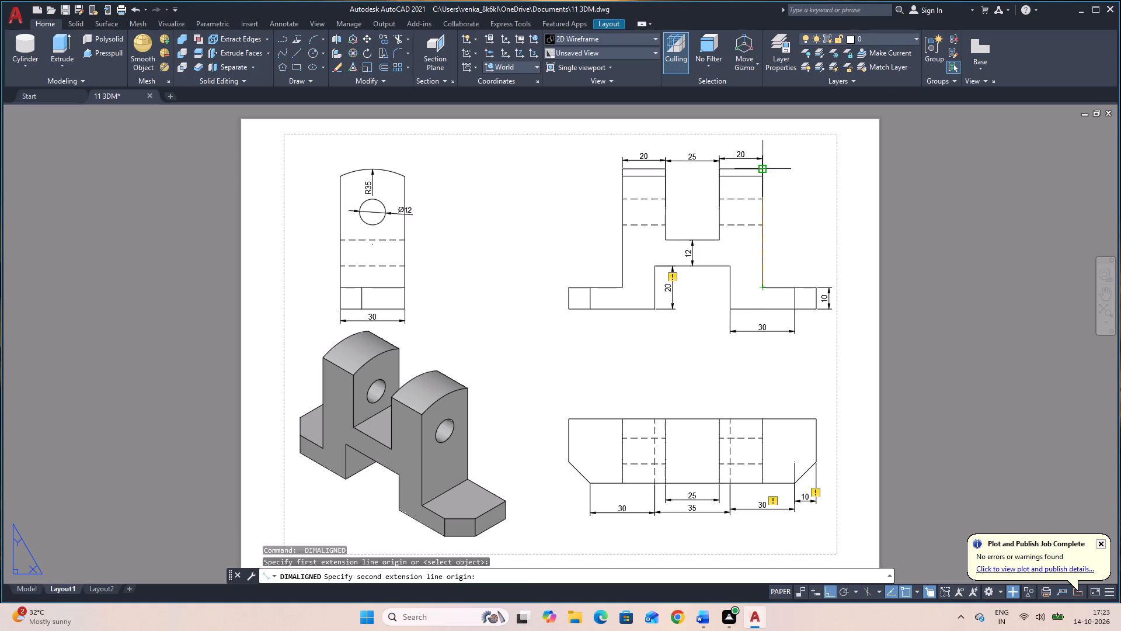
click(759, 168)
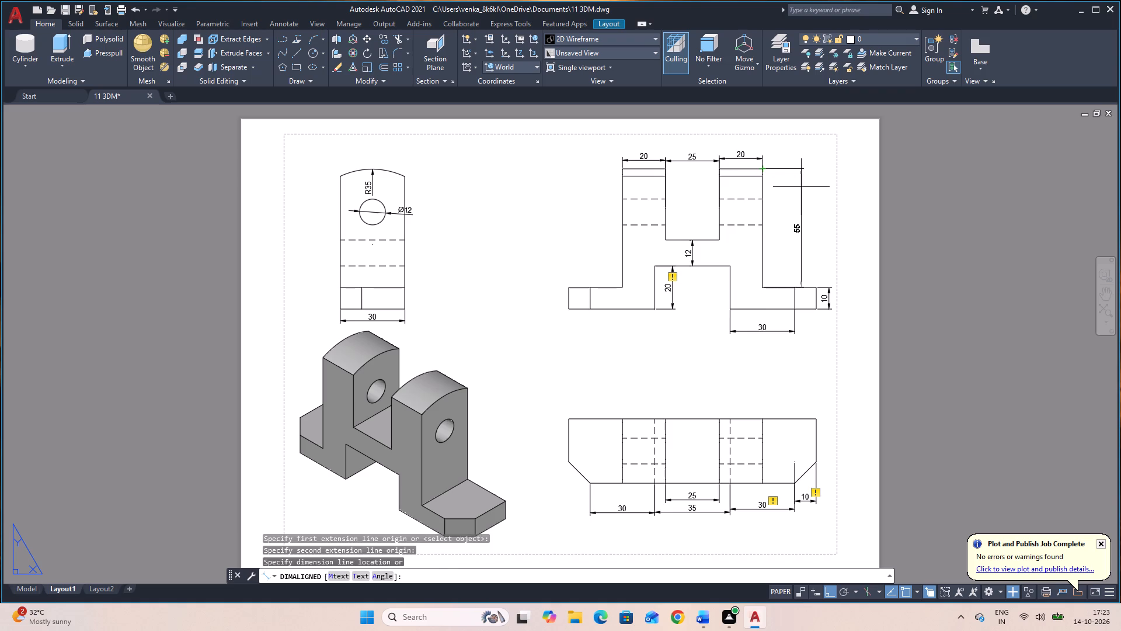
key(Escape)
Dimension the front view's full height from the right upright's top to the base, placing it to the right of the upright.
key(space)
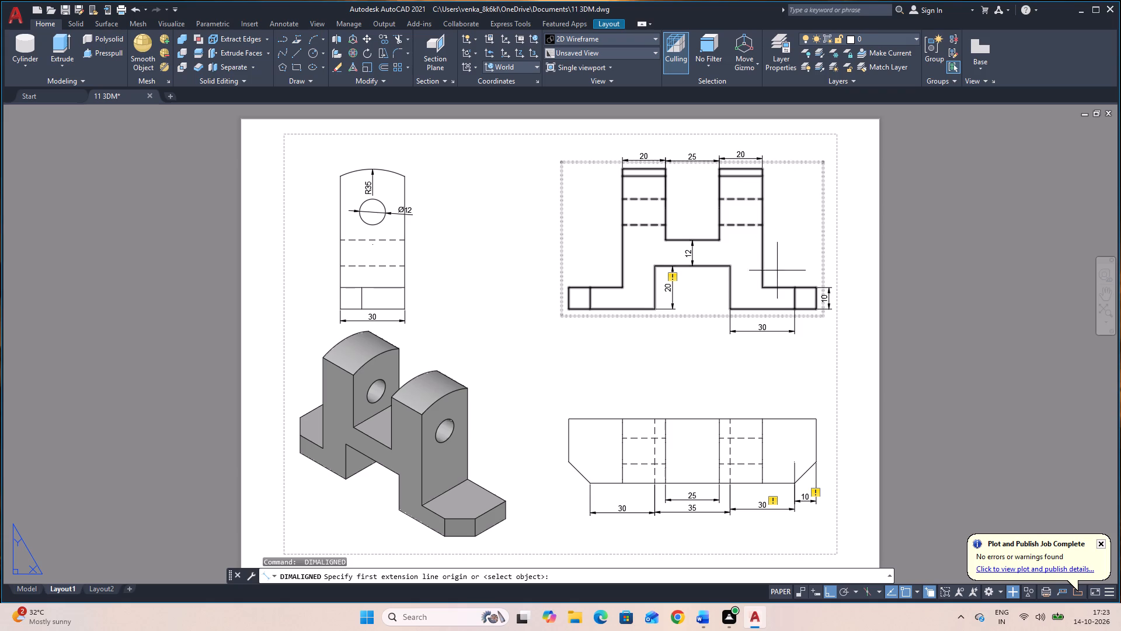
click(763, 171)
click(763, 308)
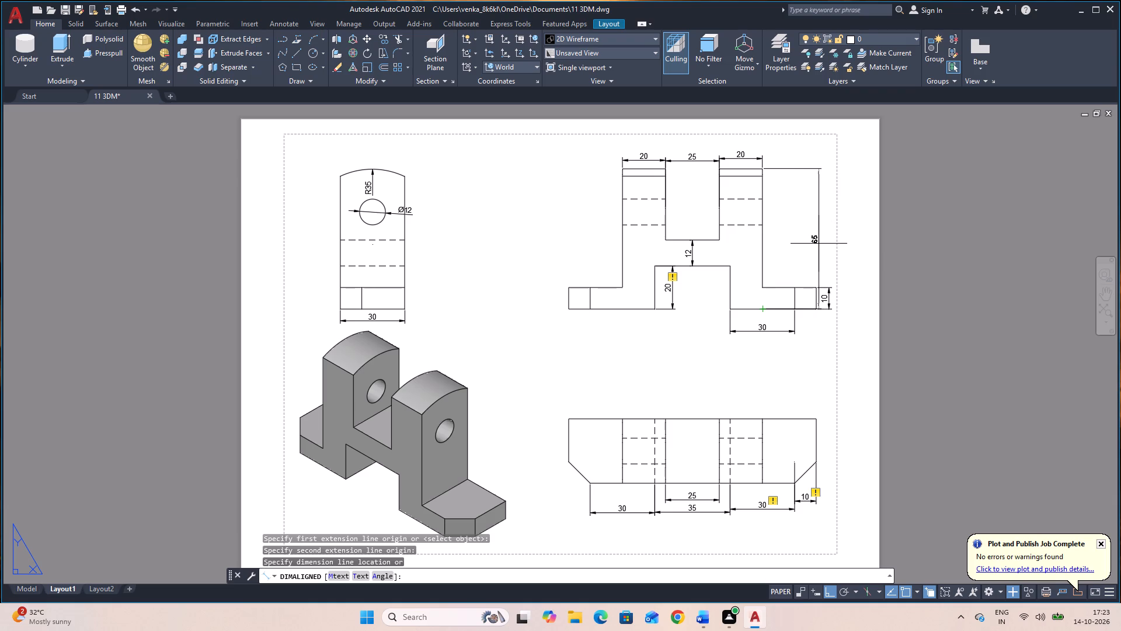
click(819, 244)
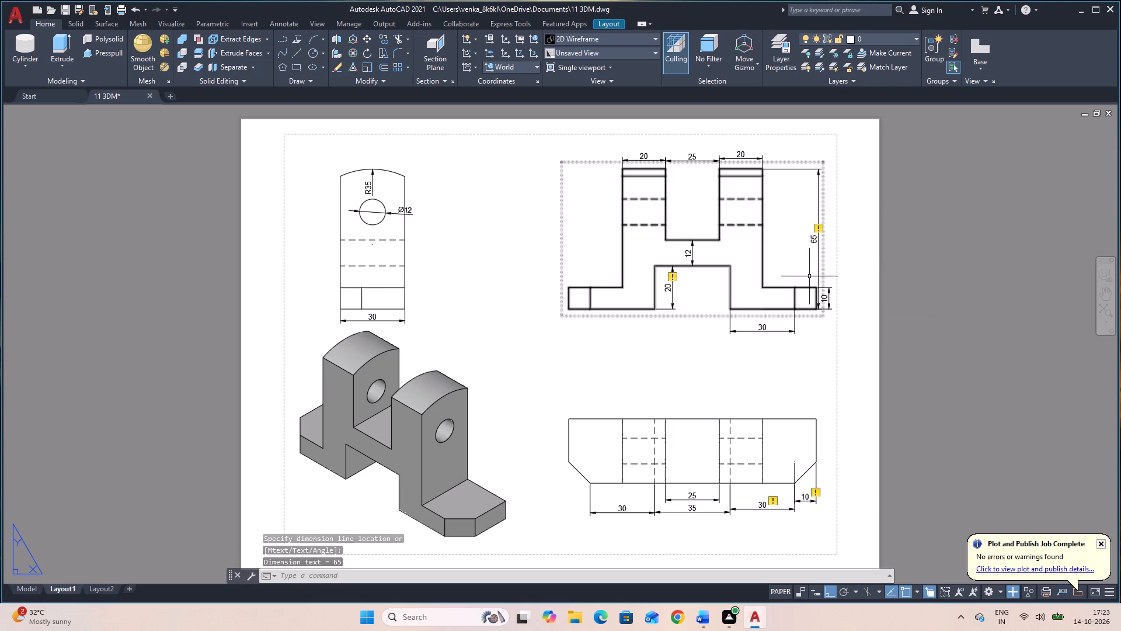
Dimension the vertical distance from the hole centre to the base in the side view, placing it to the right of the view.
key(space)
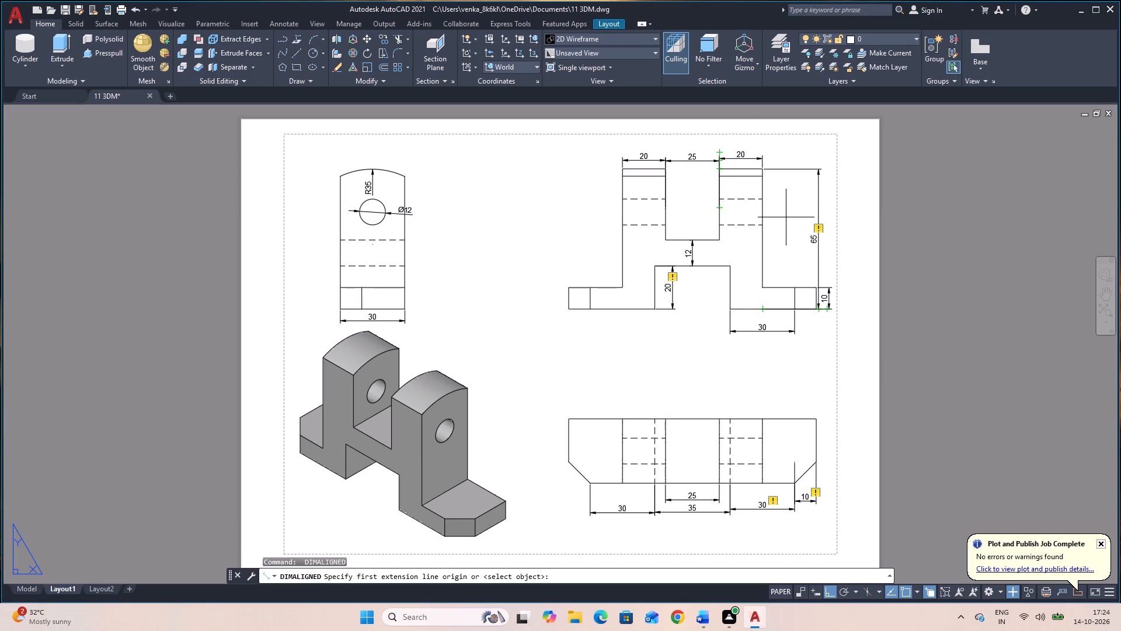
key(Escape)
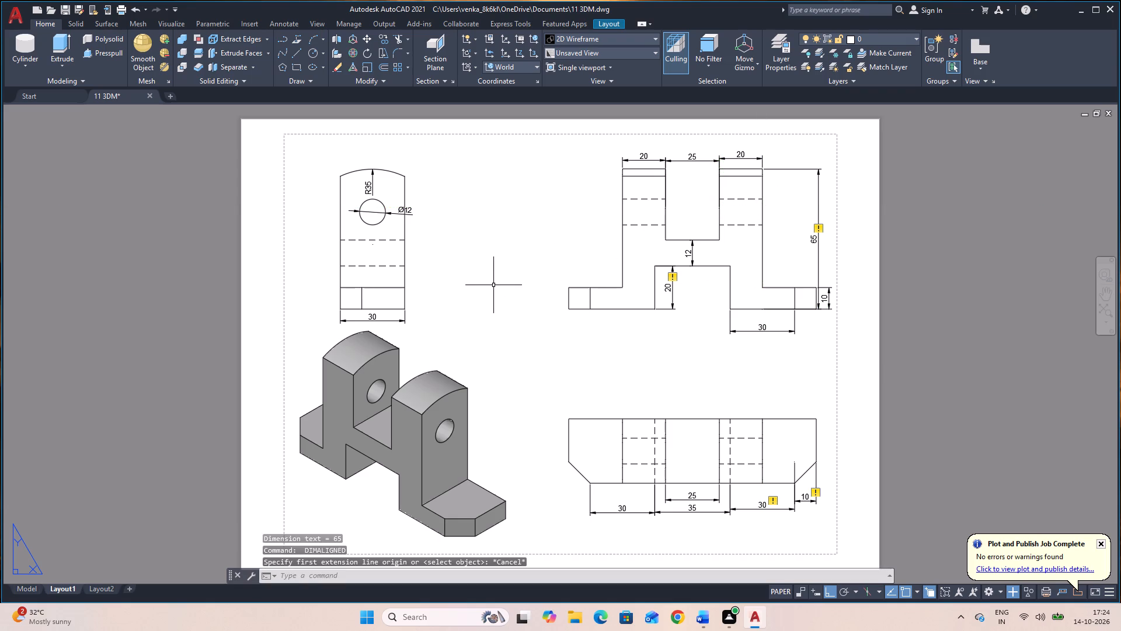
key(space)
click(374, 209)
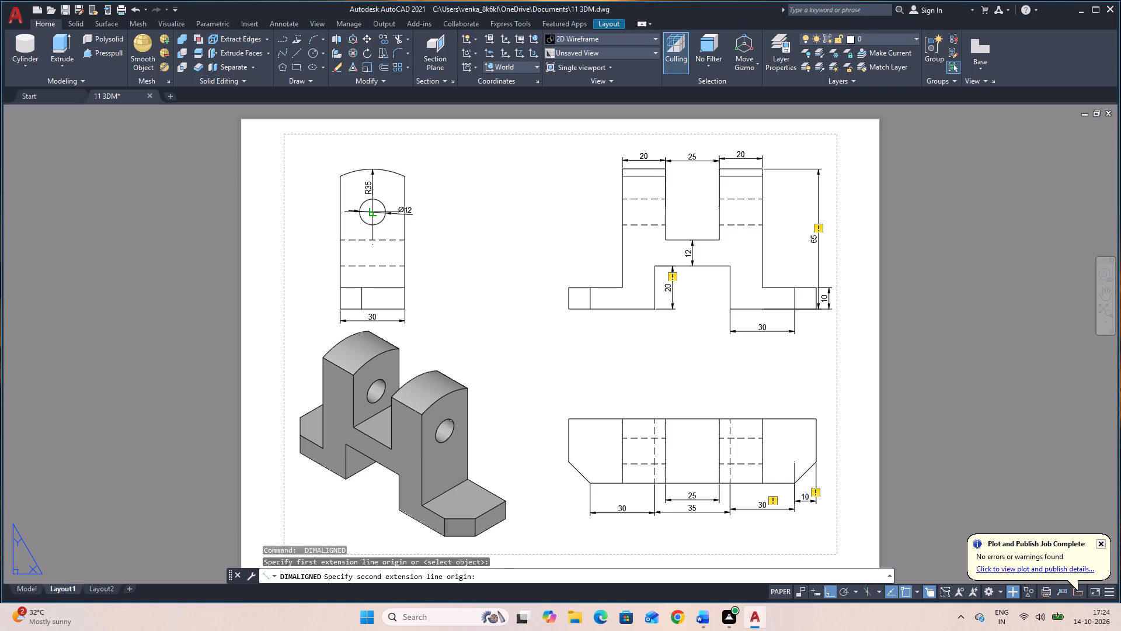
click(372, 307)
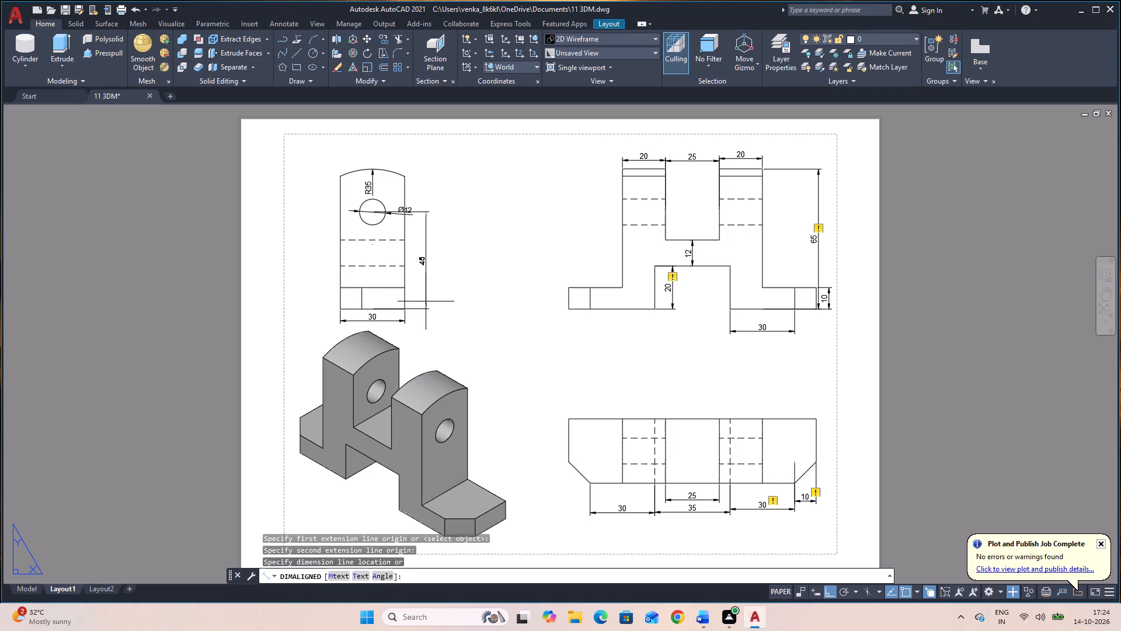
click(454, 313)
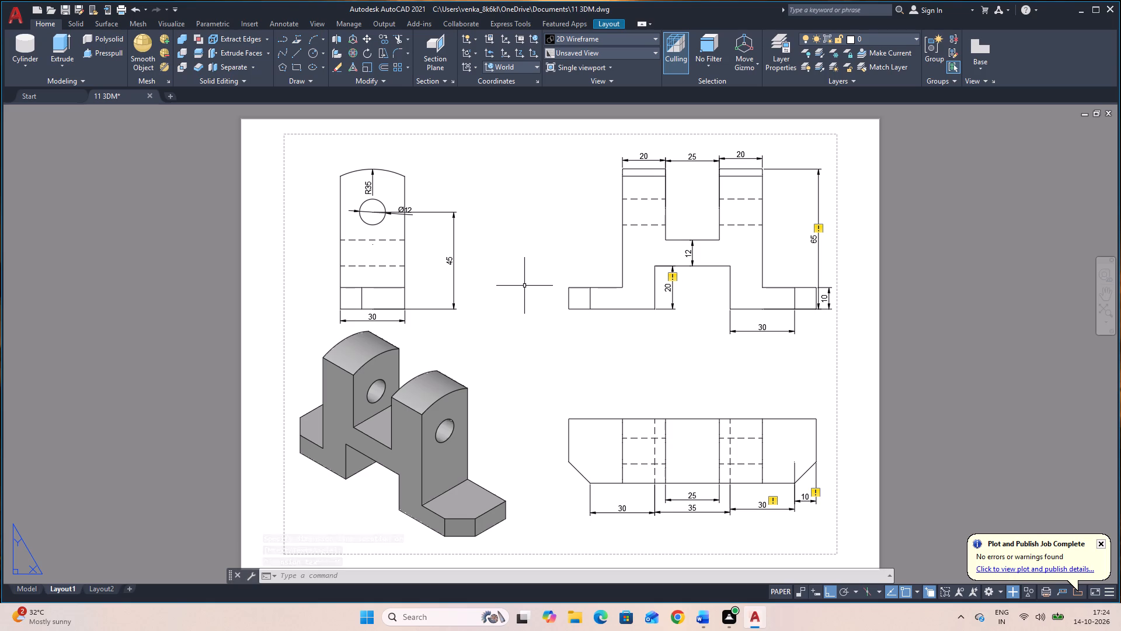
Dimension the right foot's length in the front view from its outer end to the upright, placing the dimension above the foot.
key(space)
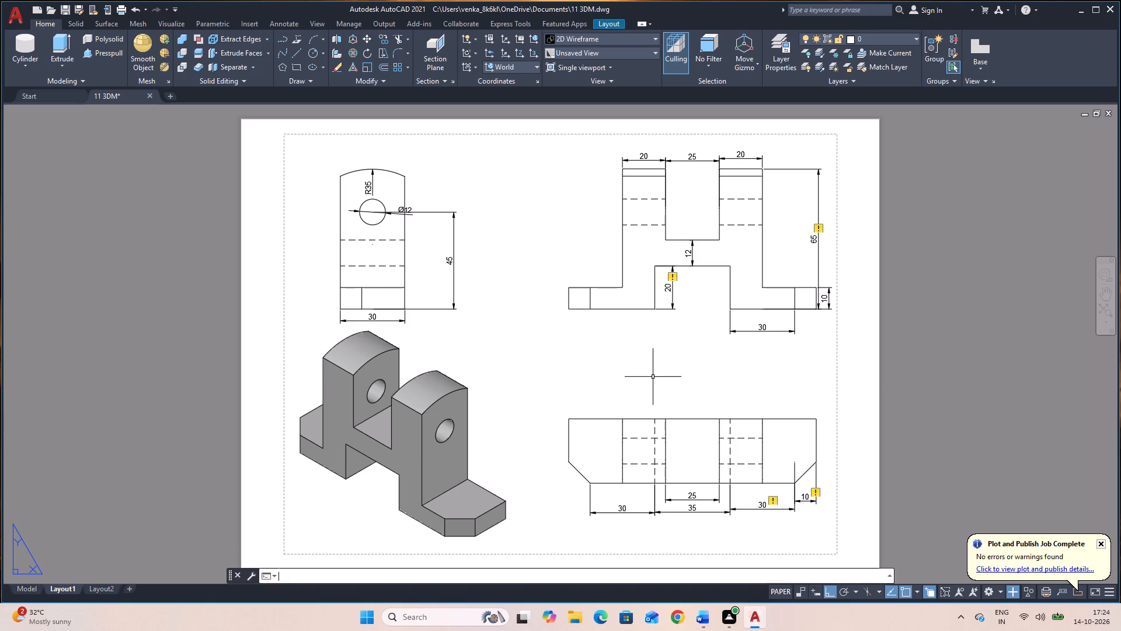
click(817, 290)
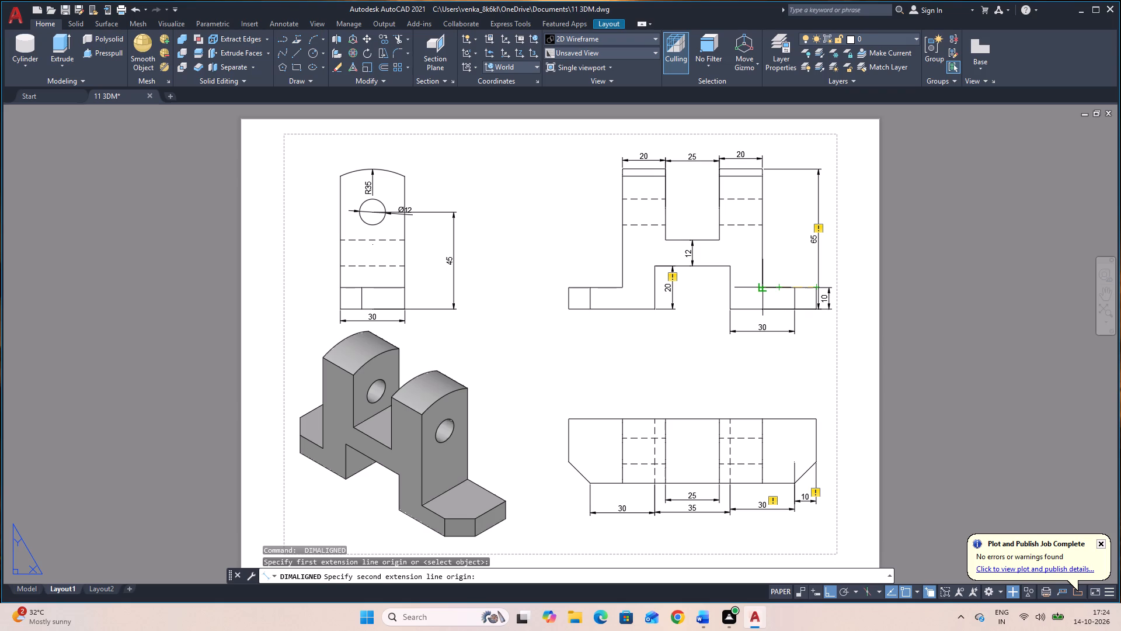
click(764, 287)
click(779, 276)
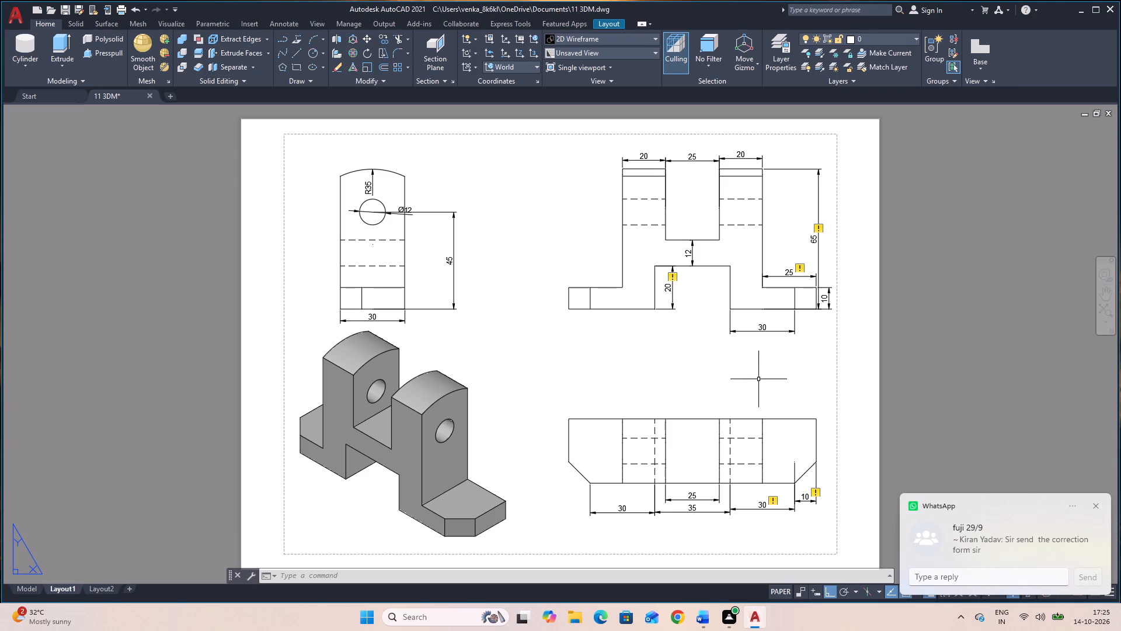
Dismiss the incoming WhatsApp notification.
click(1094, 507)
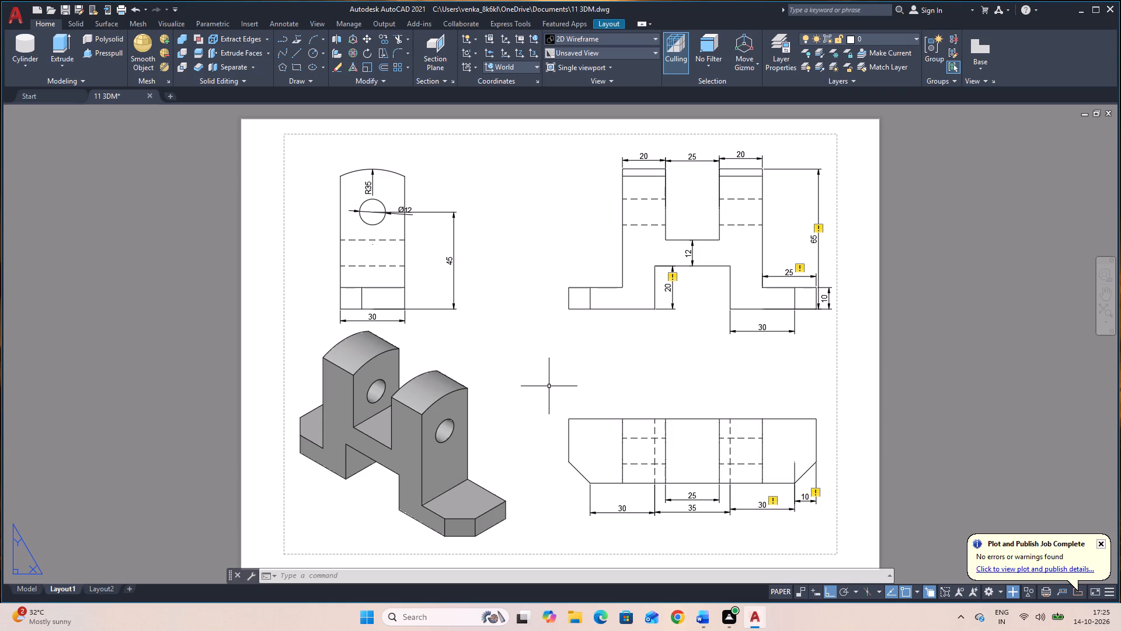
Open the plot setup for Layout1 and choose the DWG To PDF.pc3 plotter with the monochrome.ctb plot style table.
key(ctrl+p)
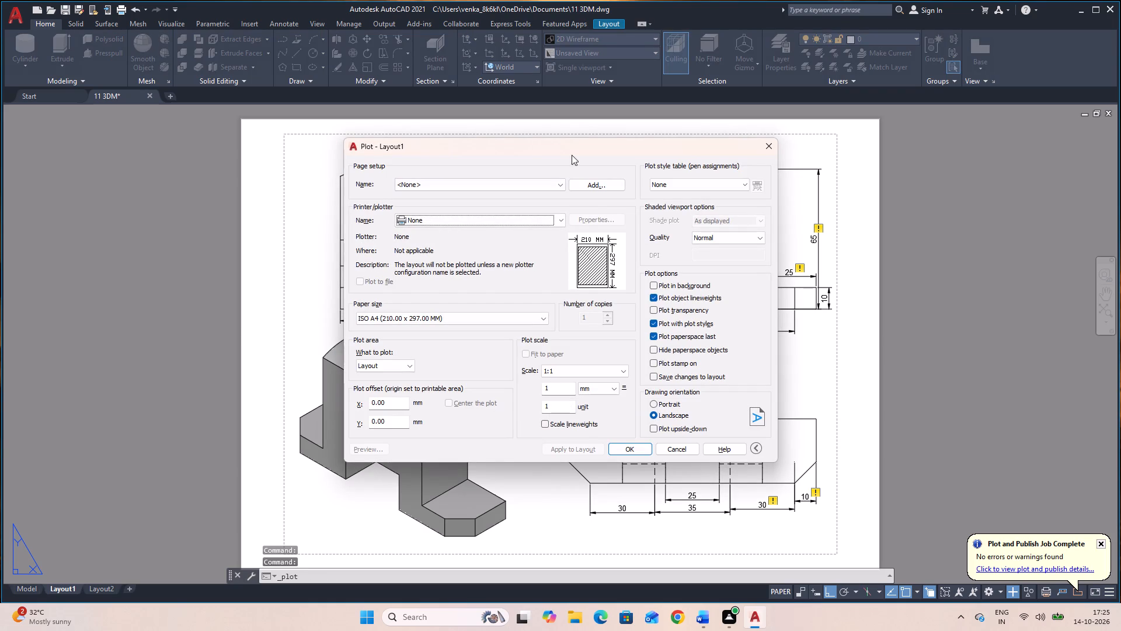
click(537, 225)
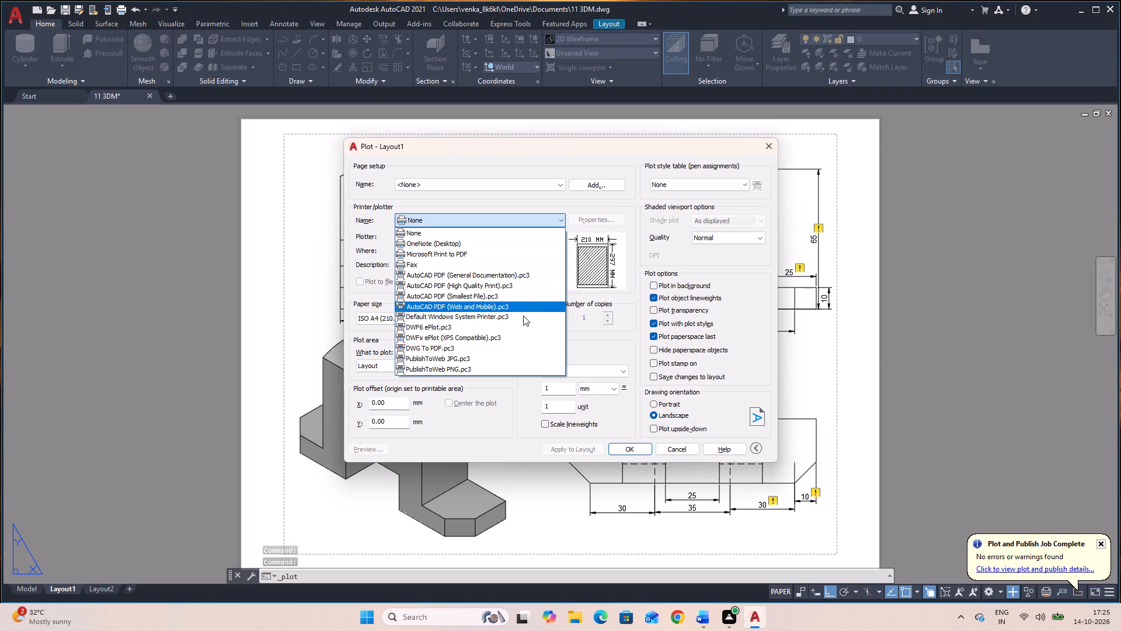
click(520, 346)
click(694, 182)
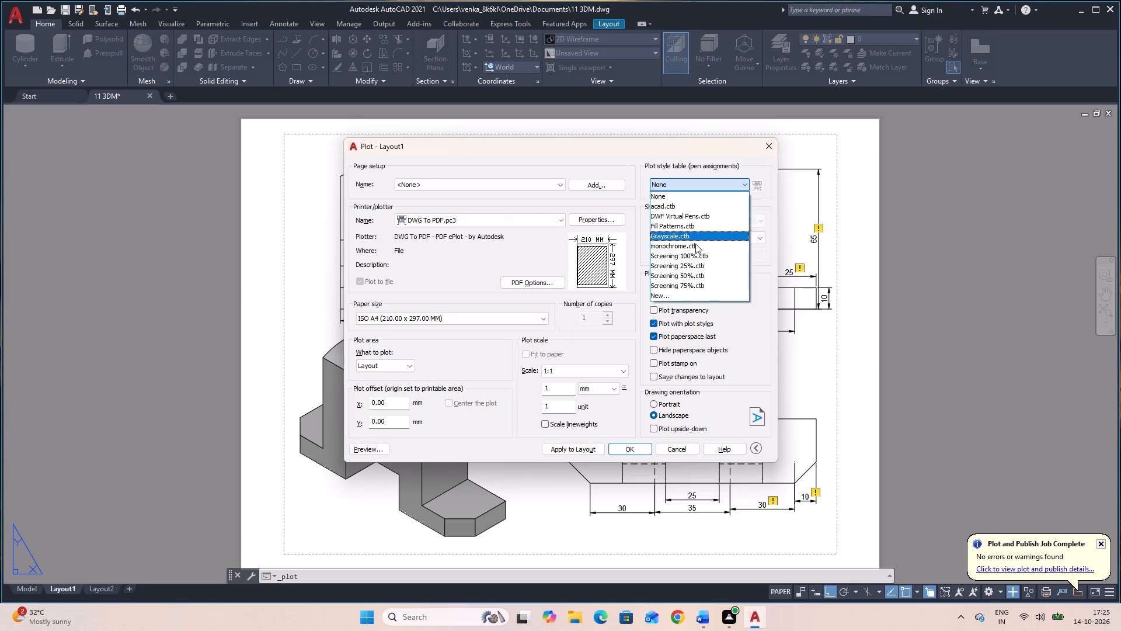
click(697, 245)
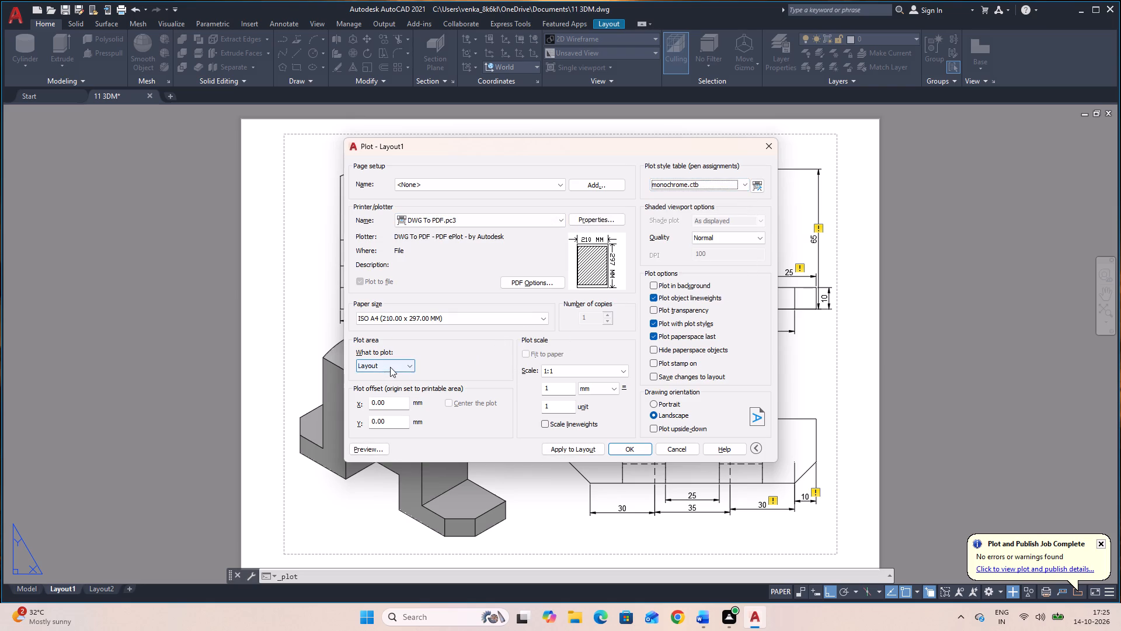
Set the plot area to a window enclosing all views, with its corners just outside the sheet's dashed printable border.
click(391, 367)
click(393, 402)
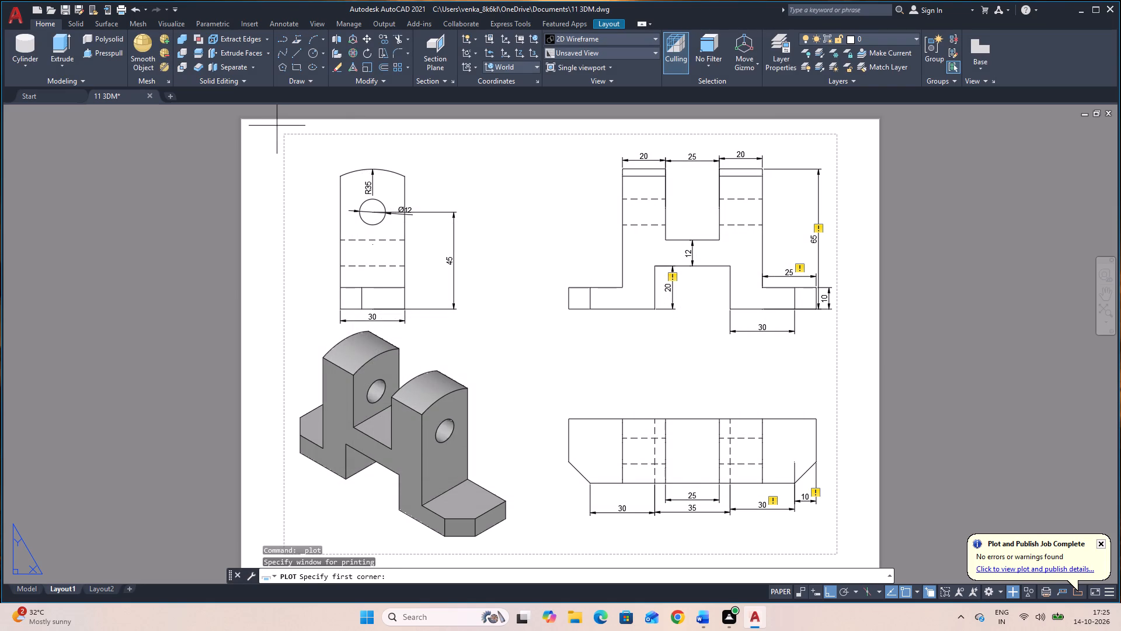
click(276, 126)
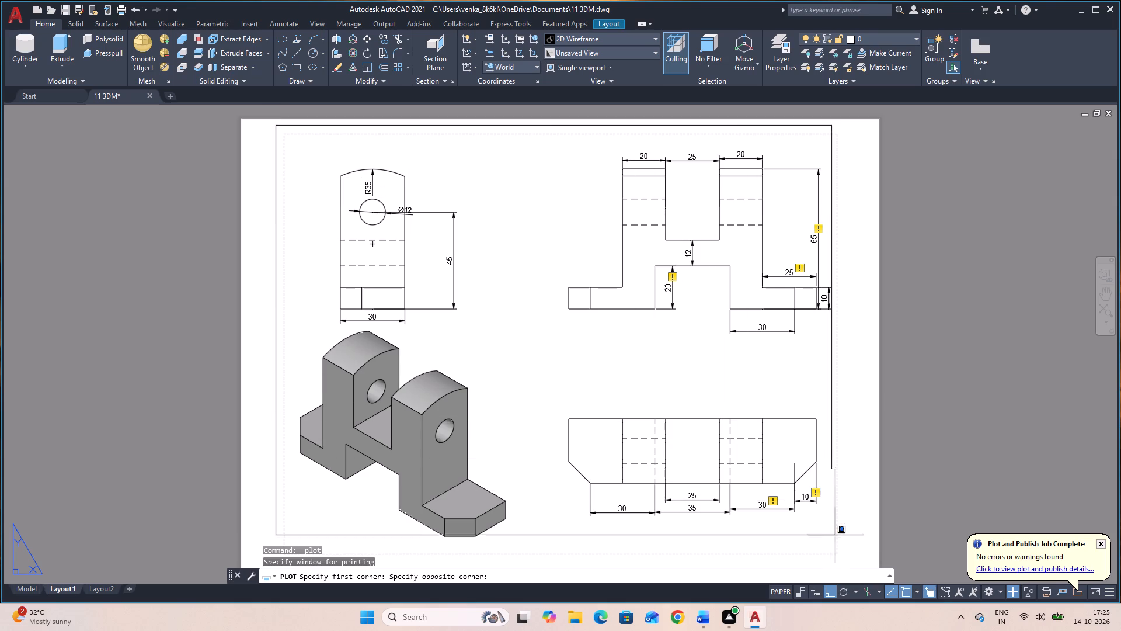
click(847, 563)
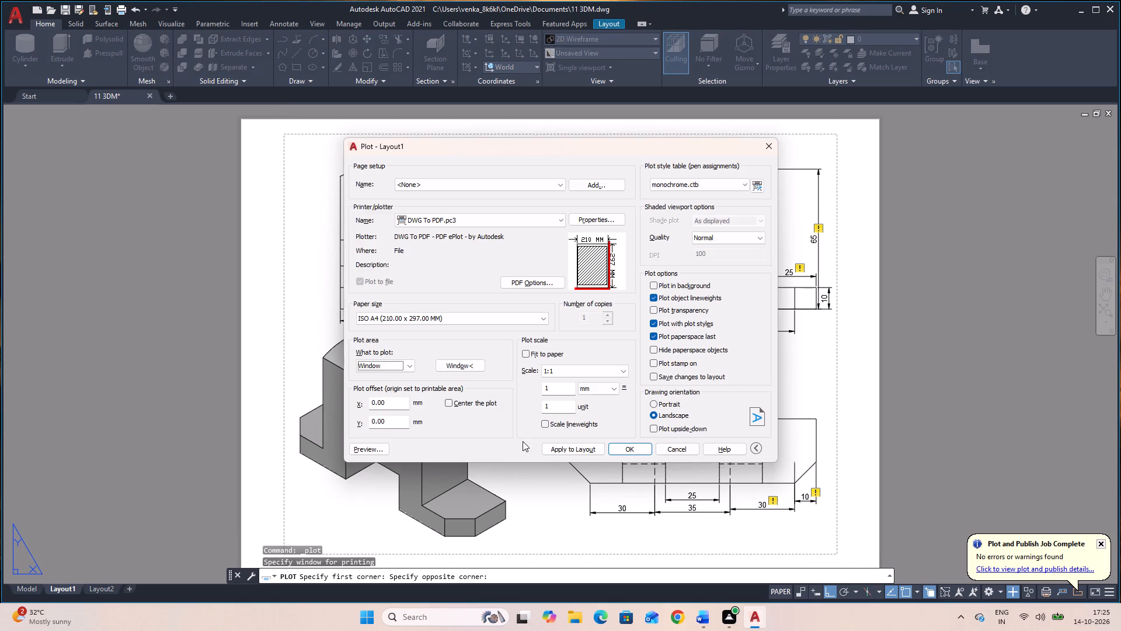
Center the plot on the ISO A4 landscape sheet and start plotting Layout1.
click(475, 405)
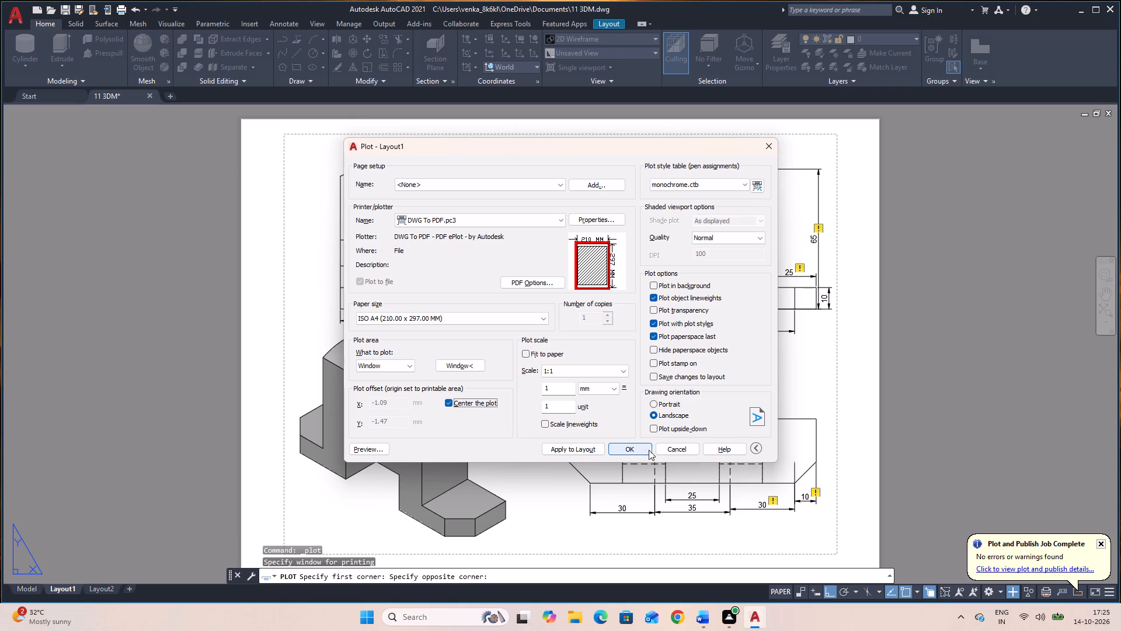
click(638, 448)
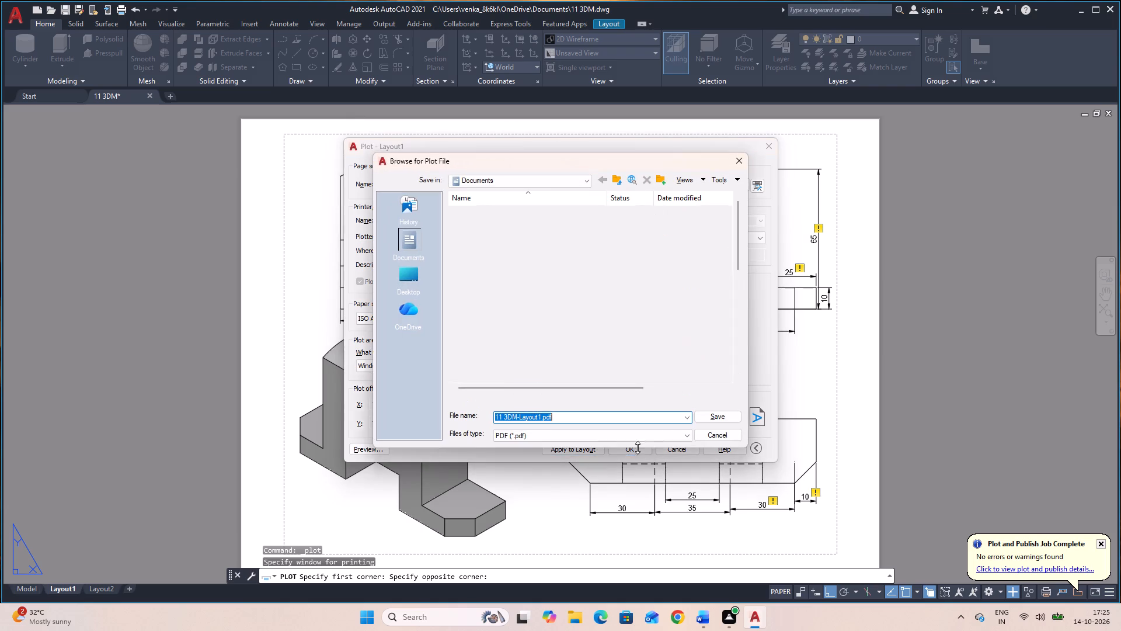
Save the plot as a PDF named 11 3DM in the Documents folder and close the PDF viewer.
click(604, 418)
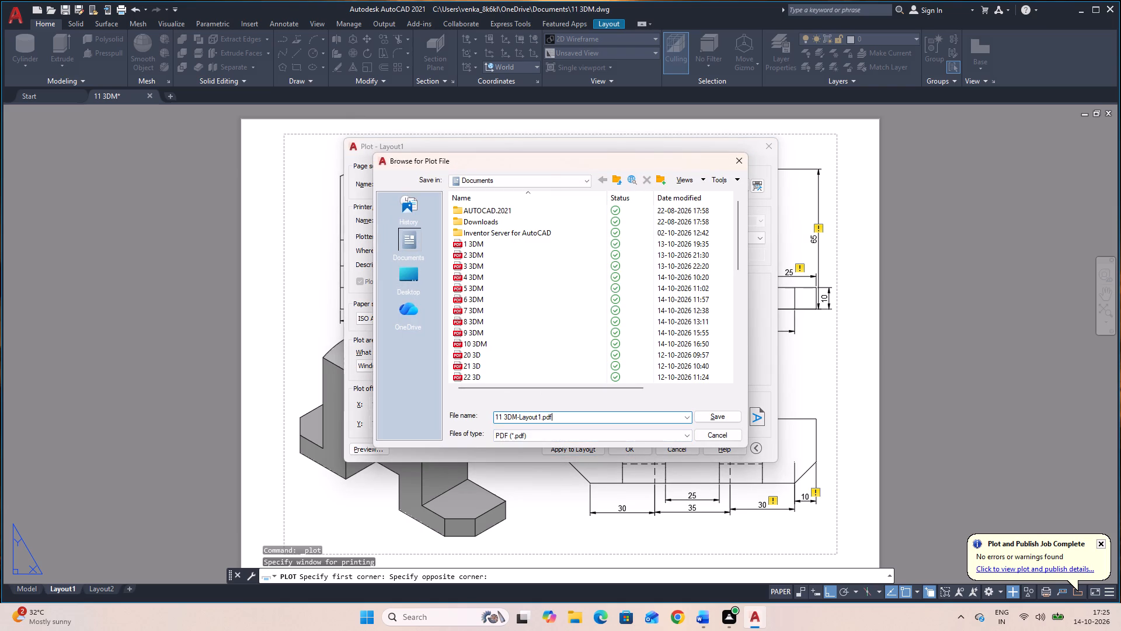
key(BackSpace)
key(BackSpace)
key(BackSpace)
key(BackSpace)
key(BackSpace)
key(BackSpace)
key(BackSpace)
key(BackSpace)
key(BackSpace)
key(BackSpace)
key(BackSpace)
key(BackSpace)
click(720, 415)
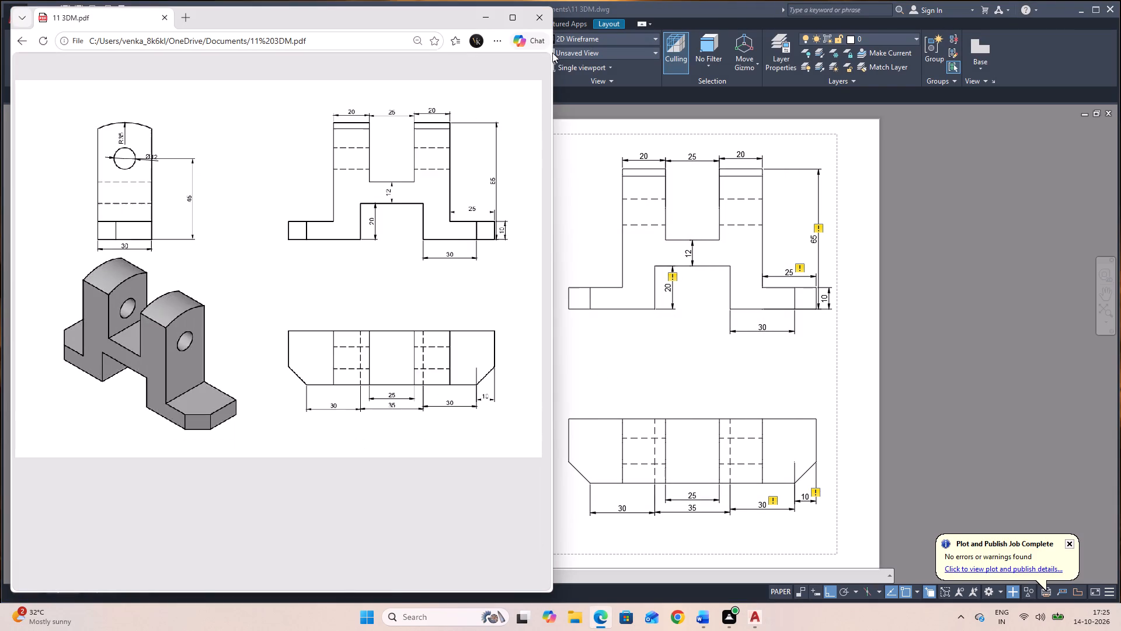
click(538, 17)
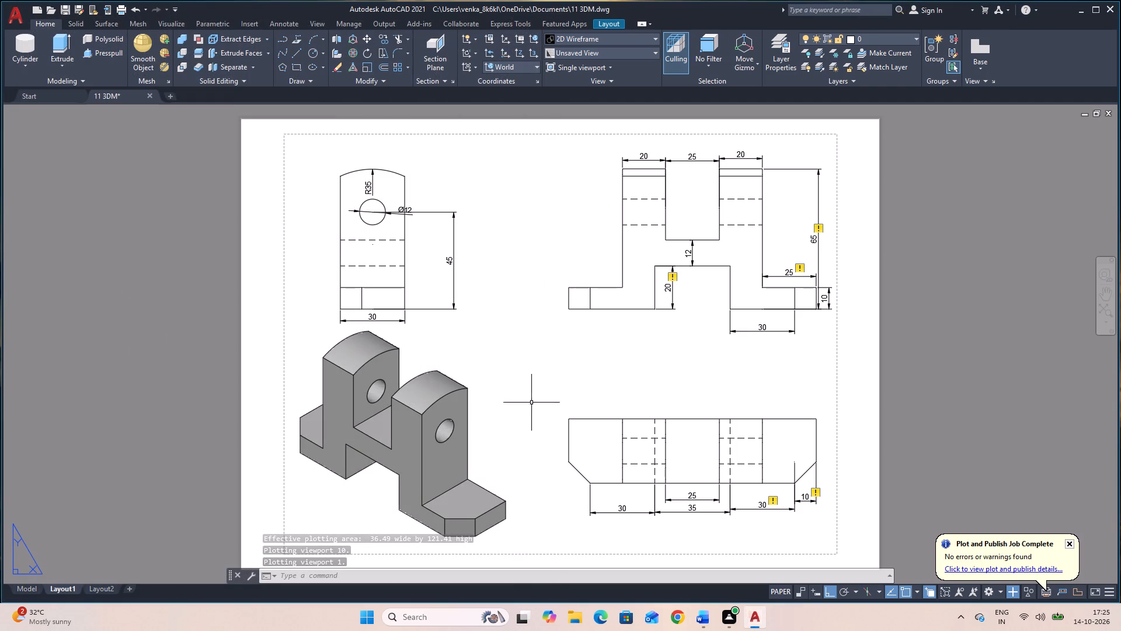